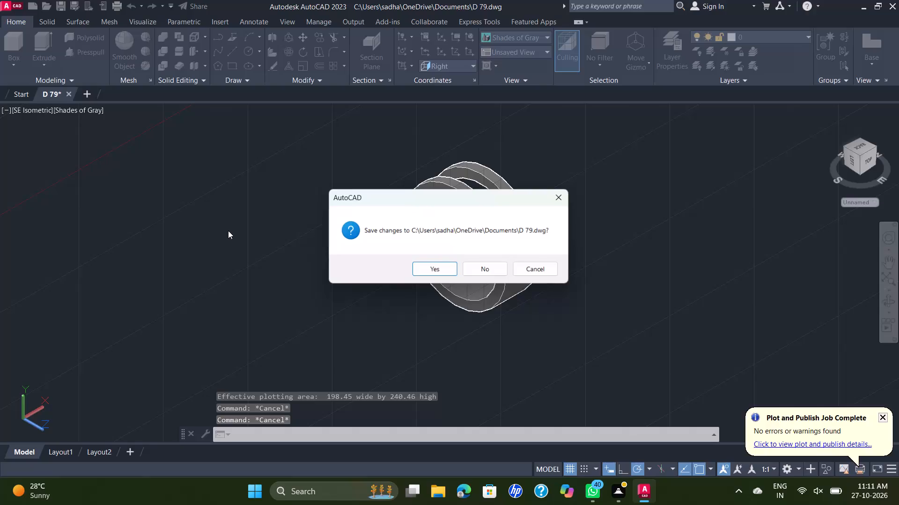
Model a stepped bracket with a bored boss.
Close the D 79 drawing without saving its changes and start a new blank drawing.
click(487, 273)
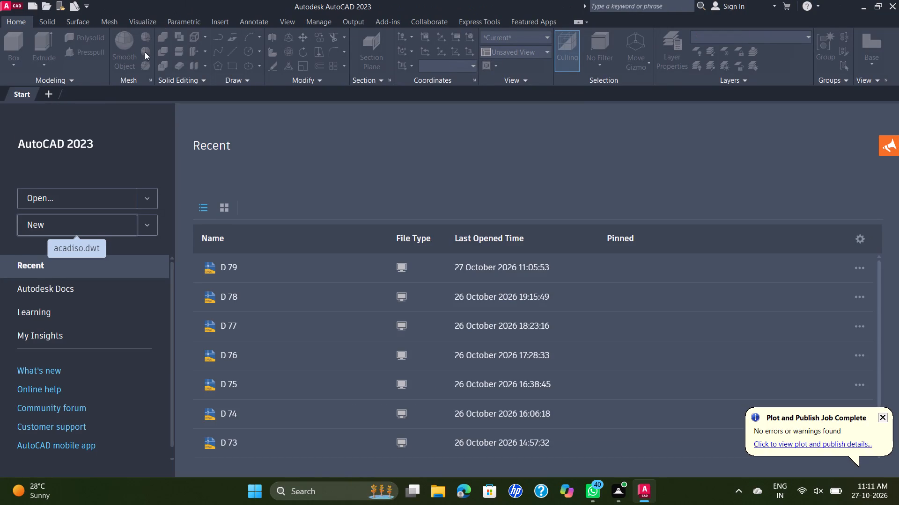
drag(91, 218, 94, 214)
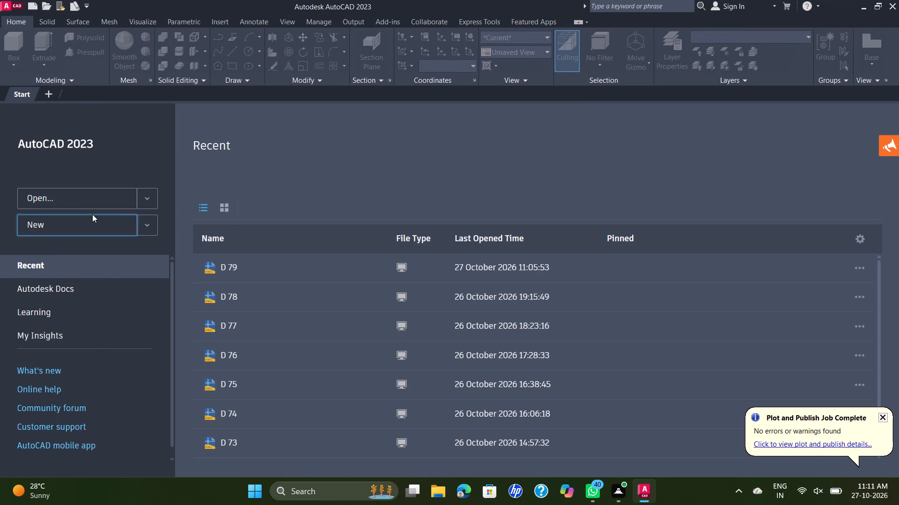
click(94, 220)
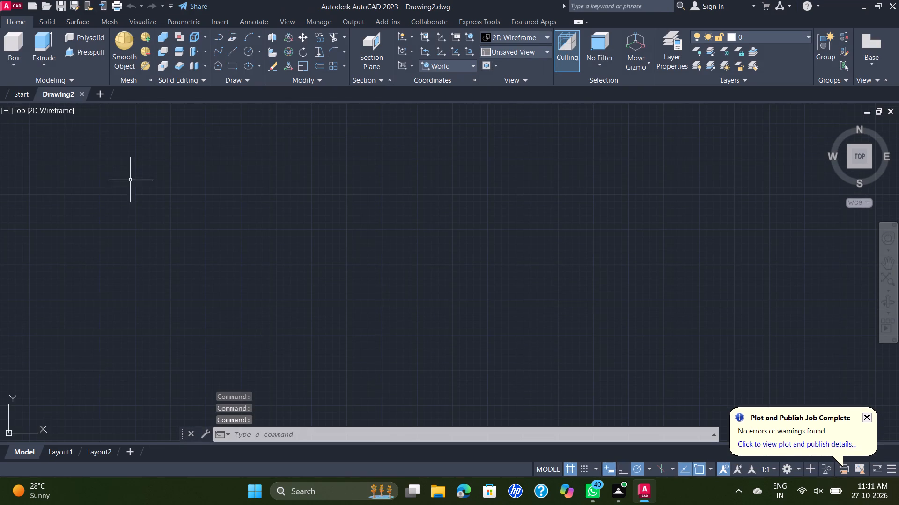
Set the drawing units' decimal length precision to two decimal places (0.00).
text(UN)
key(Return)
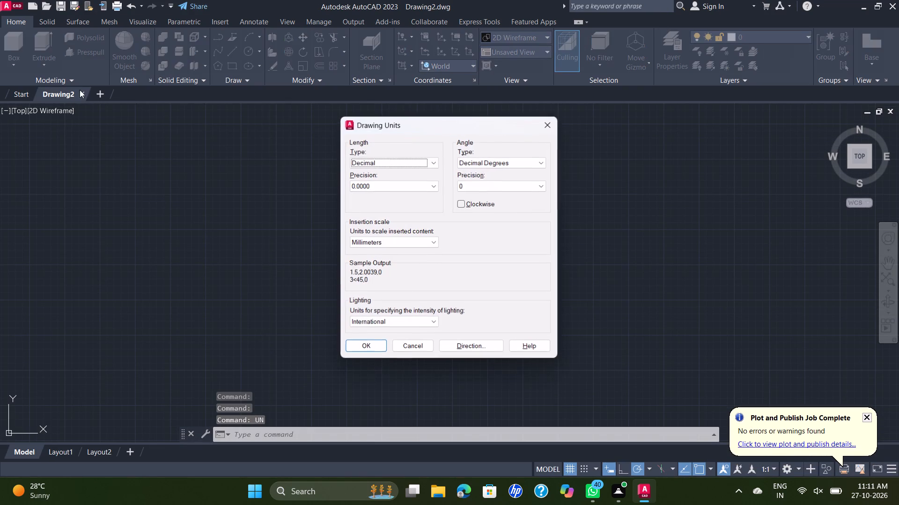
click(430, 186)
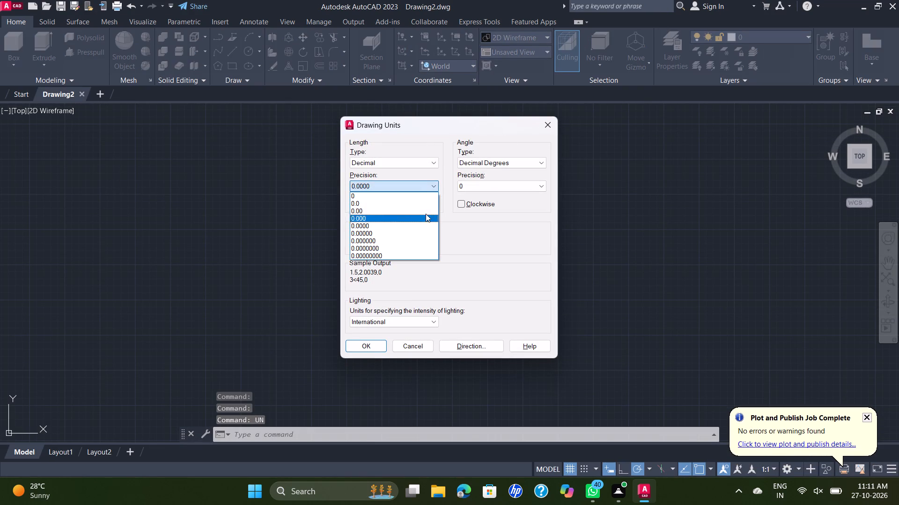
click(427, 211)
click(364, 350)
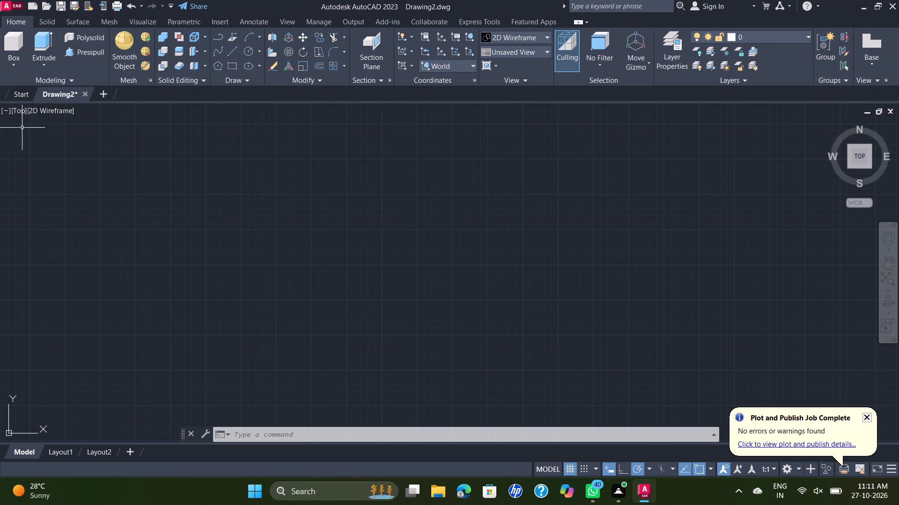
Switch the viewport to the SE Isometric view.
click(21, 111)
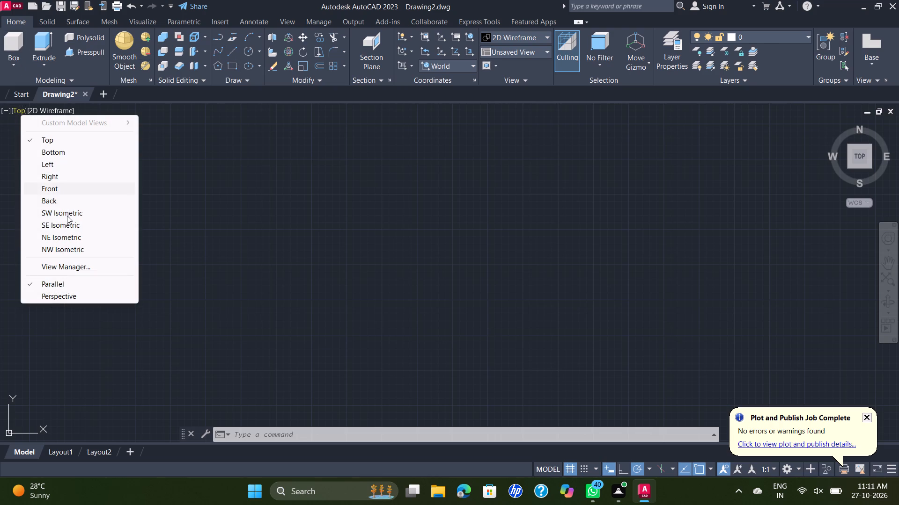
click(67, 224)
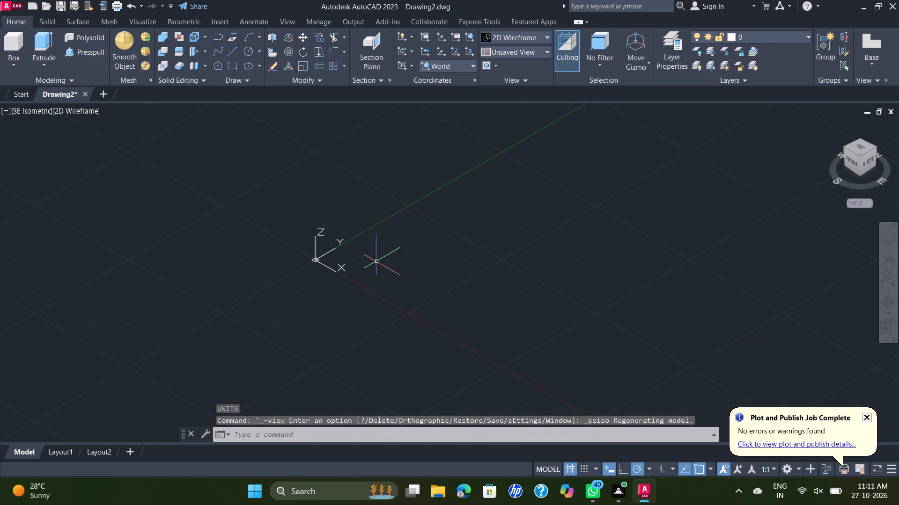
middle_drag(402, 290, 201, 278)
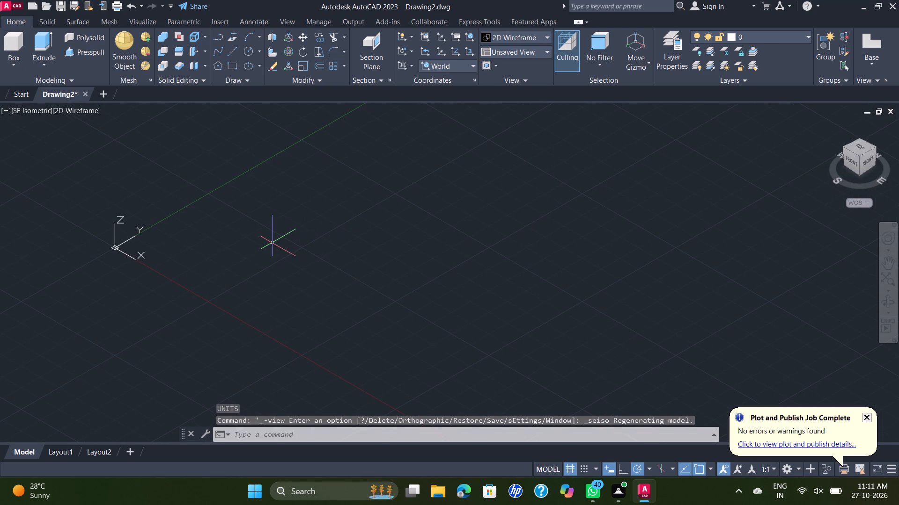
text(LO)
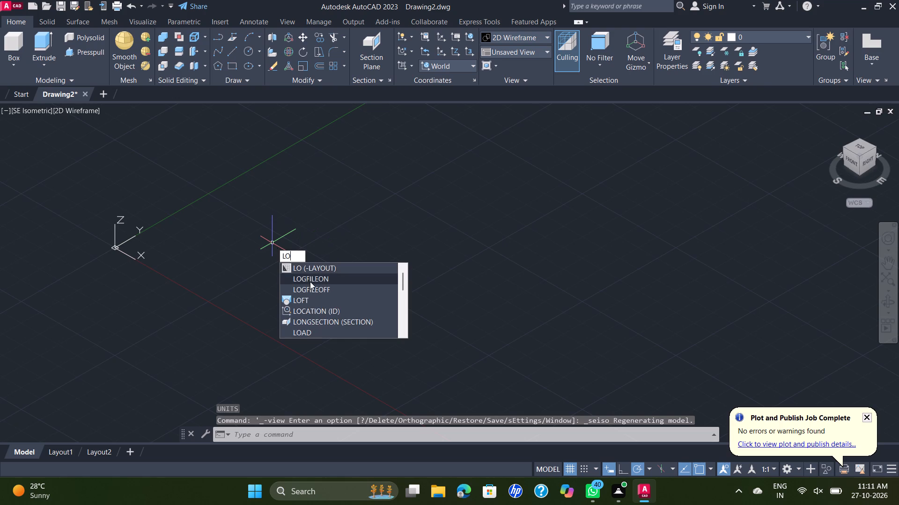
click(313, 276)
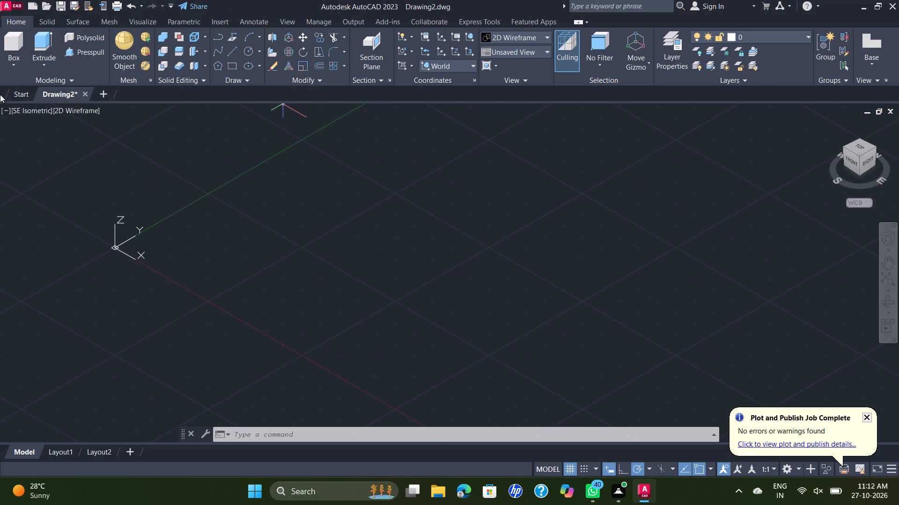
Draw a 40 mm diameter circle on the XY plane in the open space away from the origin.
click(245, 50)
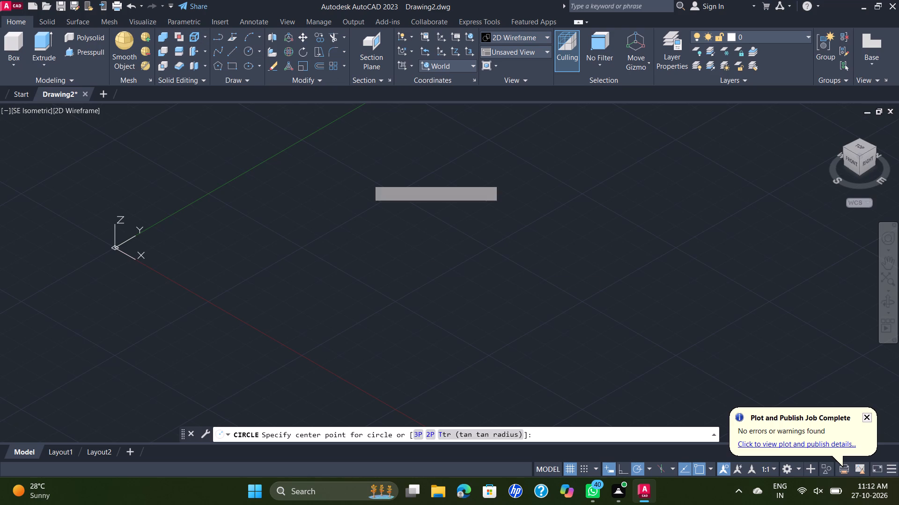
click(446, 274)
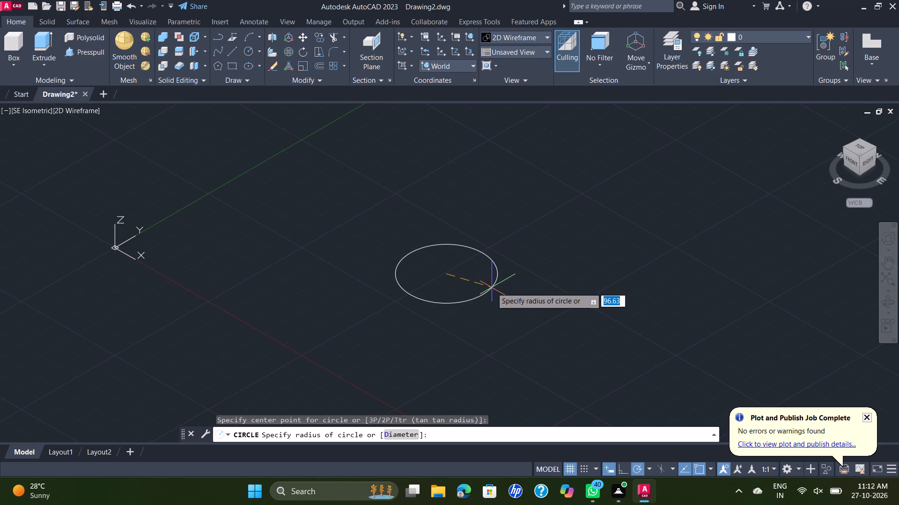
key(d)
key(Return)
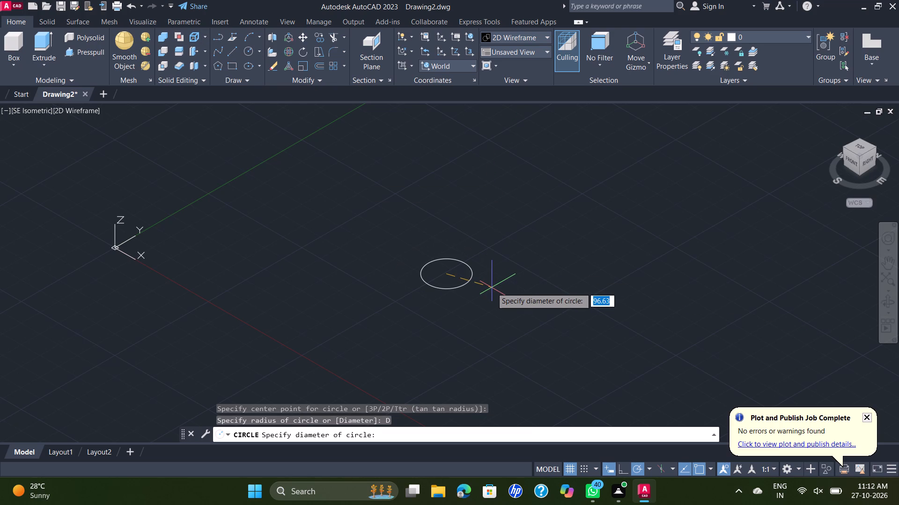
text(40)
key(Return)
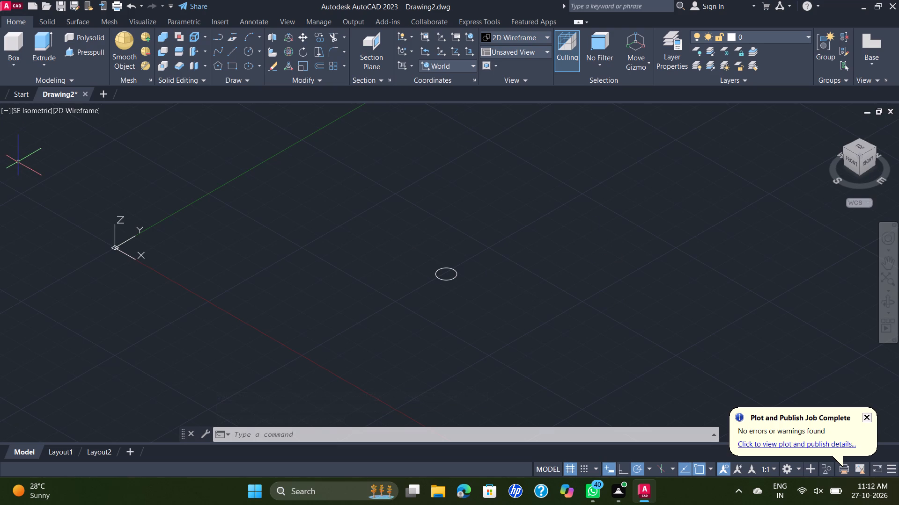
scroll(18, 162, up, 2)
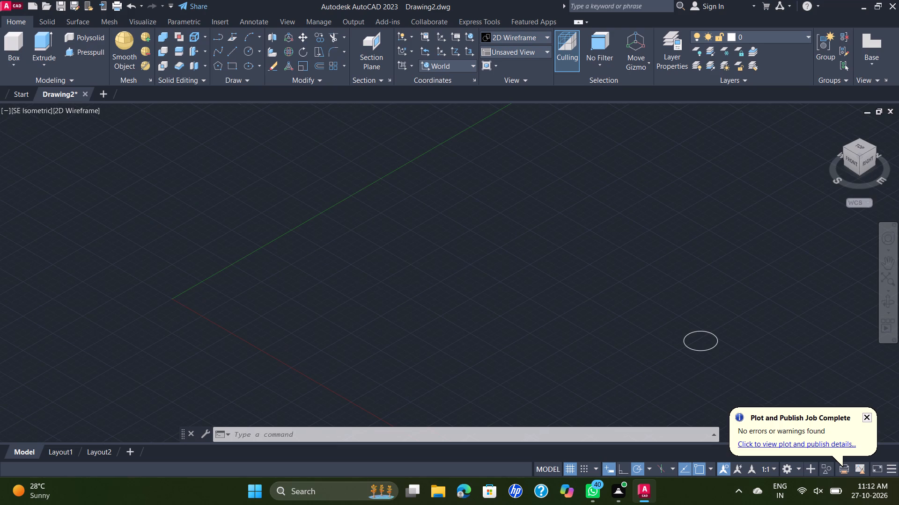
scroll(18, 162, up, 2)
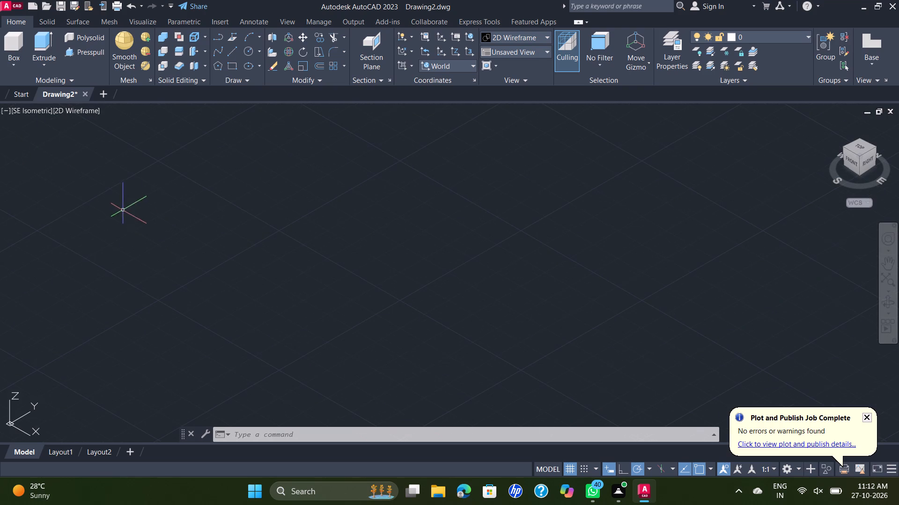
scroll(153, 192, down, 5)
scroll(580, 309, up, 2)
scroll(717, 299, up, 1)
middle_drag(687, 278, 619, 266)
scroll(688, 277, up, 1)
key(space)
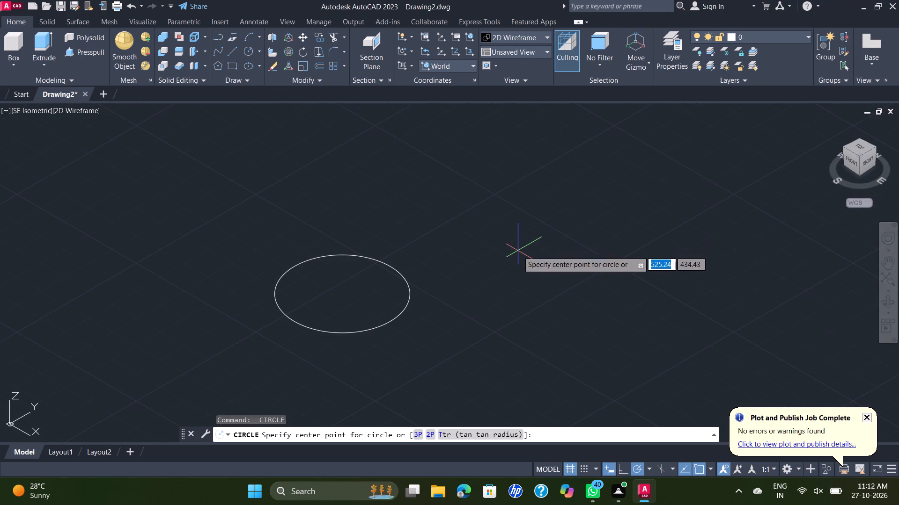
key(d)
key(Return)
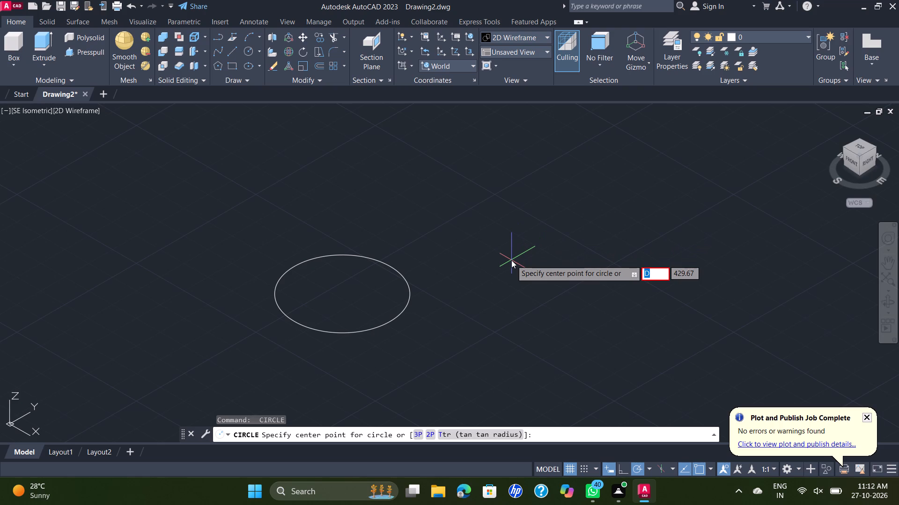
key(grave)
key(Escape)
Draw a 20 mm diameter circle concentric with the 40 mm circle.
key(space)
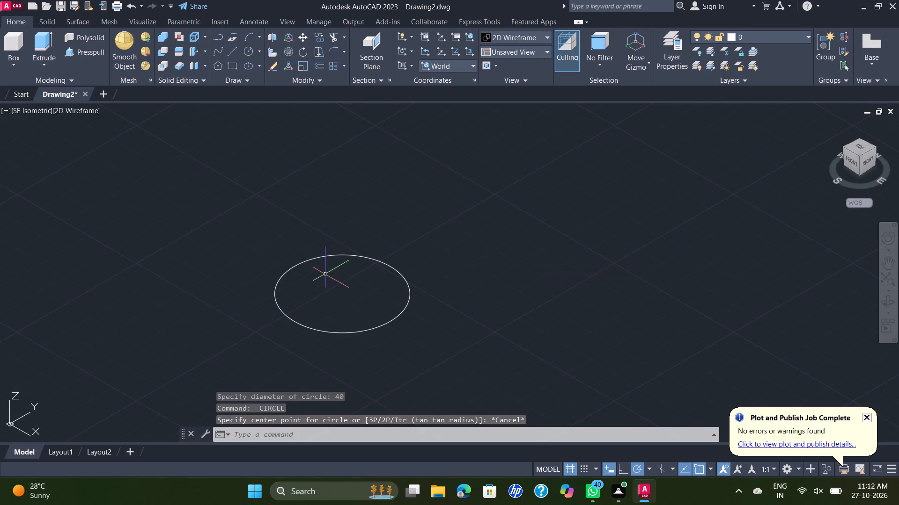
click(345, 291)
key(d)
key(Return)
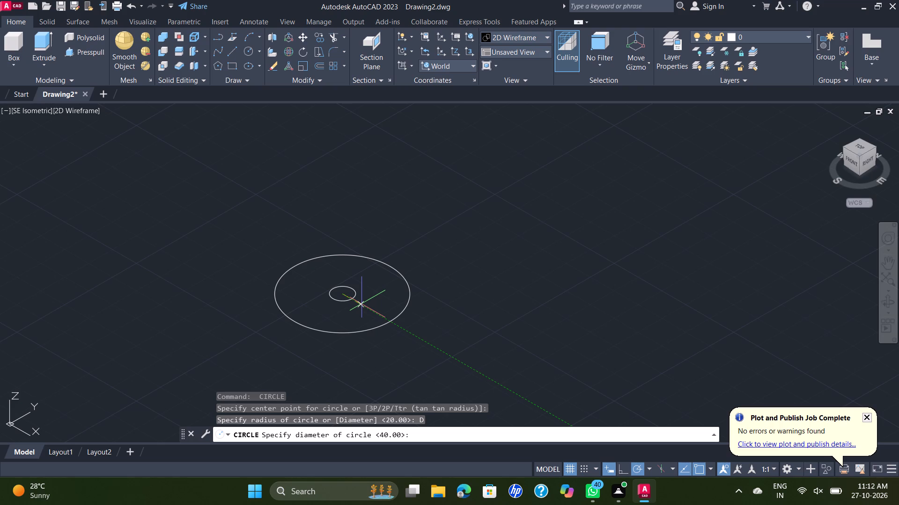
text(40)
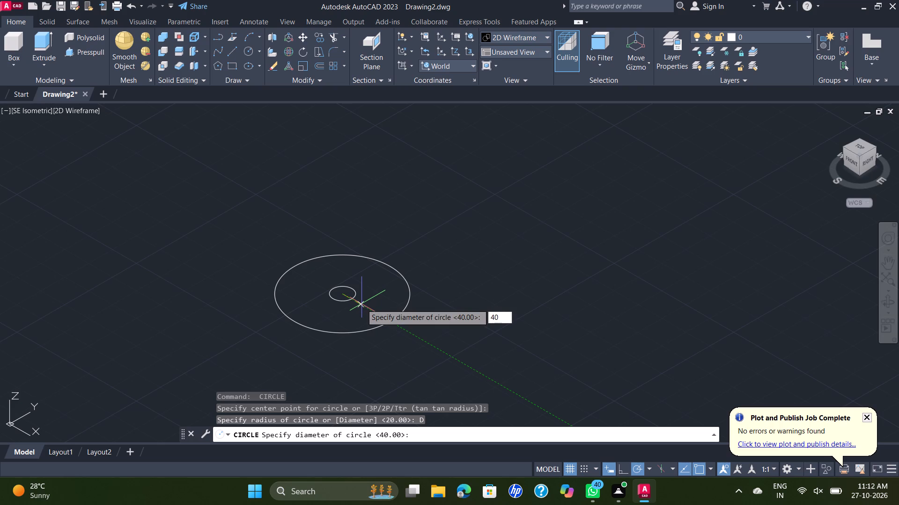
key(BackSpace)
key(BackSpace)
text(20)
key(Return)
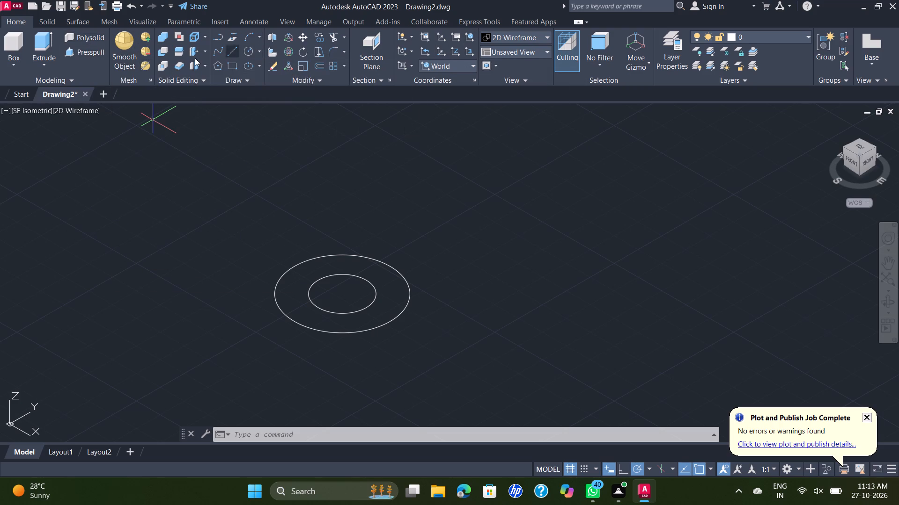
Draw a 60 mm line in the positive X direction from the outer circle's negative-Y quadrant.
click(234, 52)
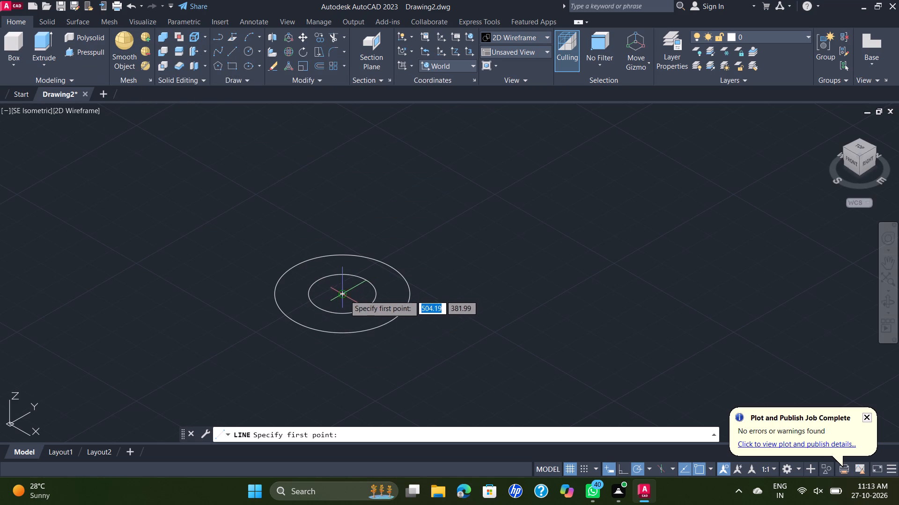
click(297, 322)
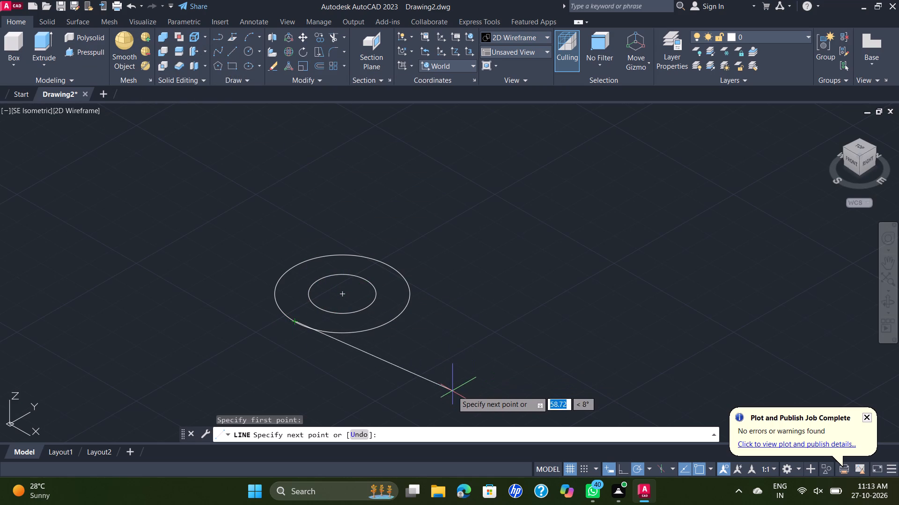
middle_drag(428, 404, 389, 320)
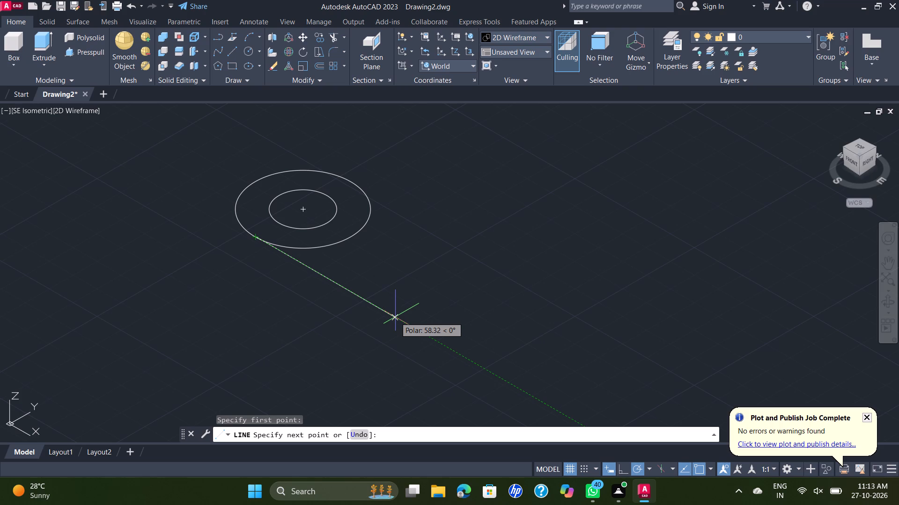
text(60)
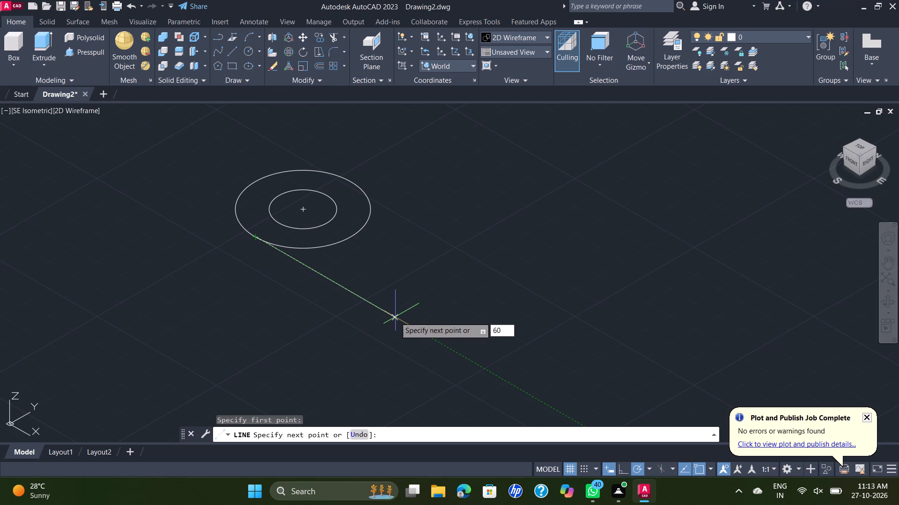
key(Return)
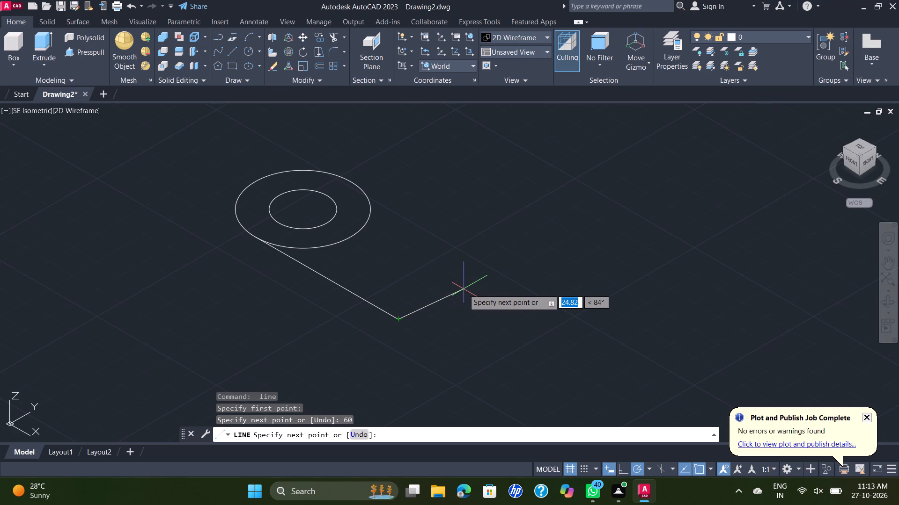
key(Escape)
Draw a parallel 60 mm line from the outer circle's opposite quadrant and join its end to the first line's end.
key(space)
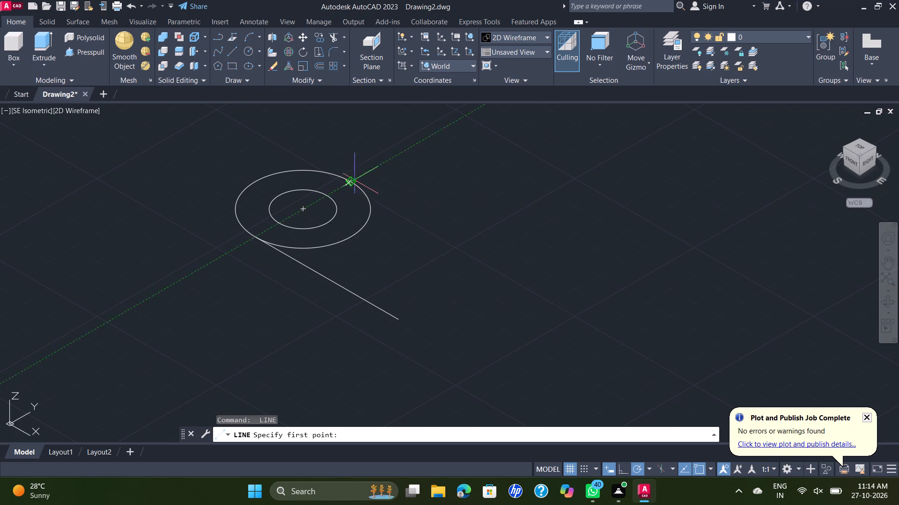
click(354, 183)
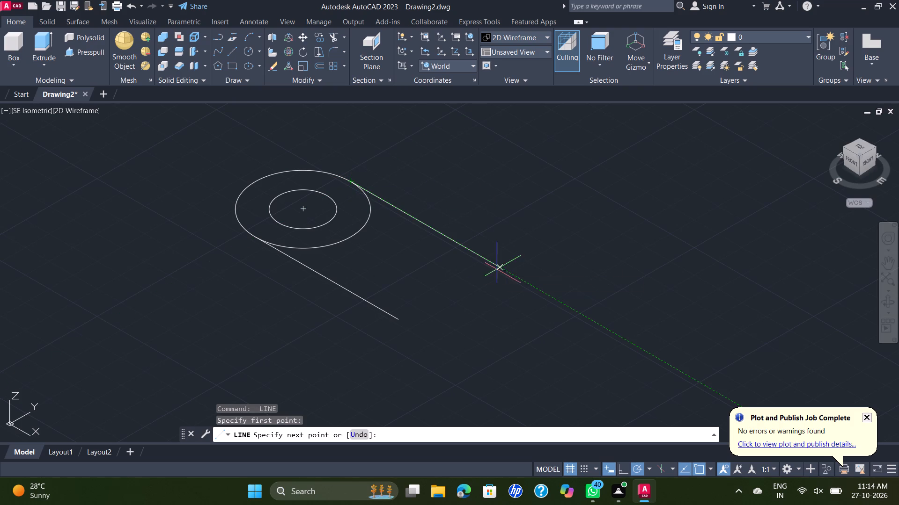
text(60)
key(Return)
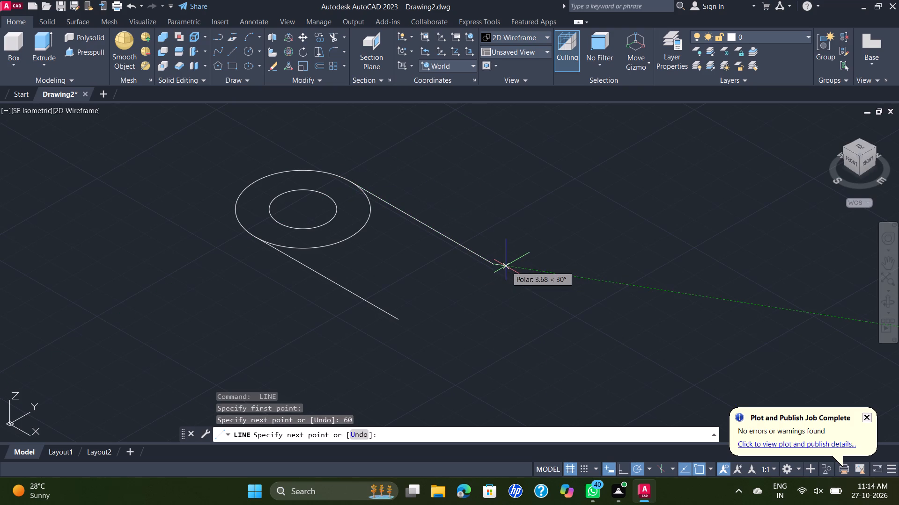
click(398, 317)
key(Escape)
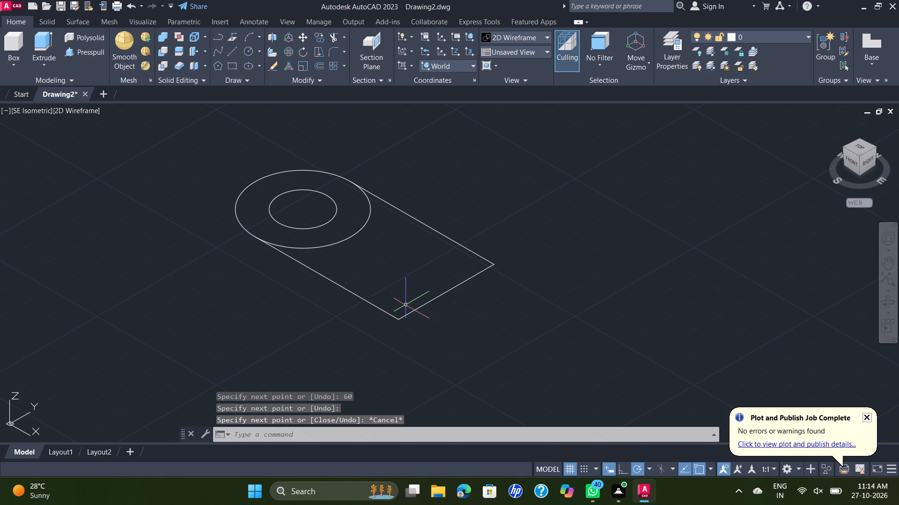
Draw a 40 mm diameter circle centred on the midpoint of the line closing the profile's open end.
key(c)
key(Return)
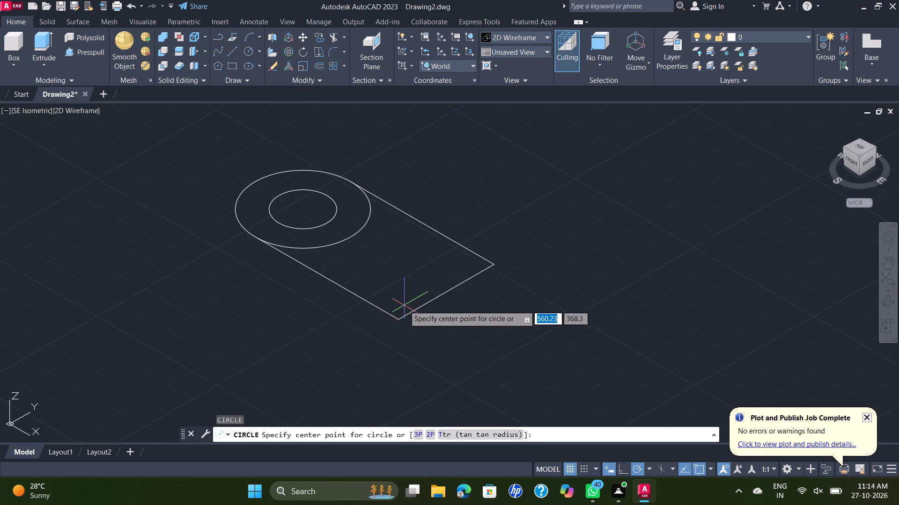
click(447, 293)
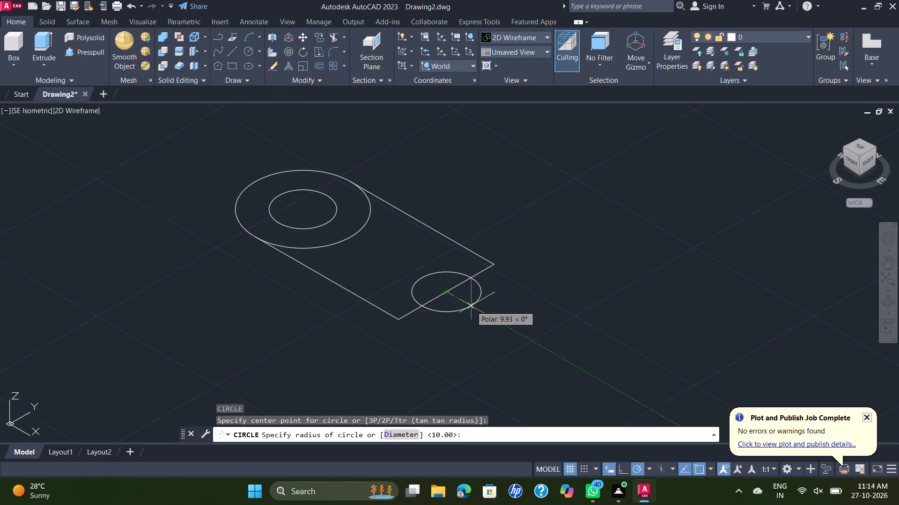
text(40)
key(BackSpace)
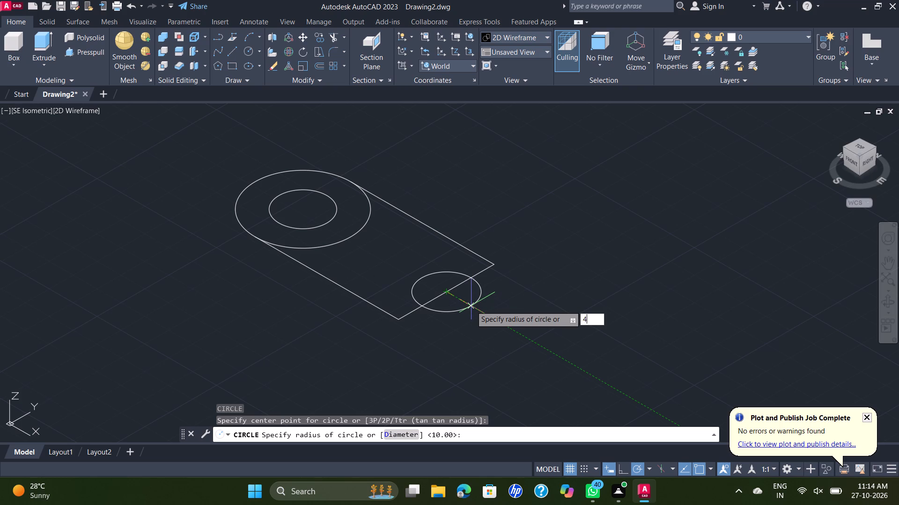
key(BackSpace)
key(d)
key(Return)
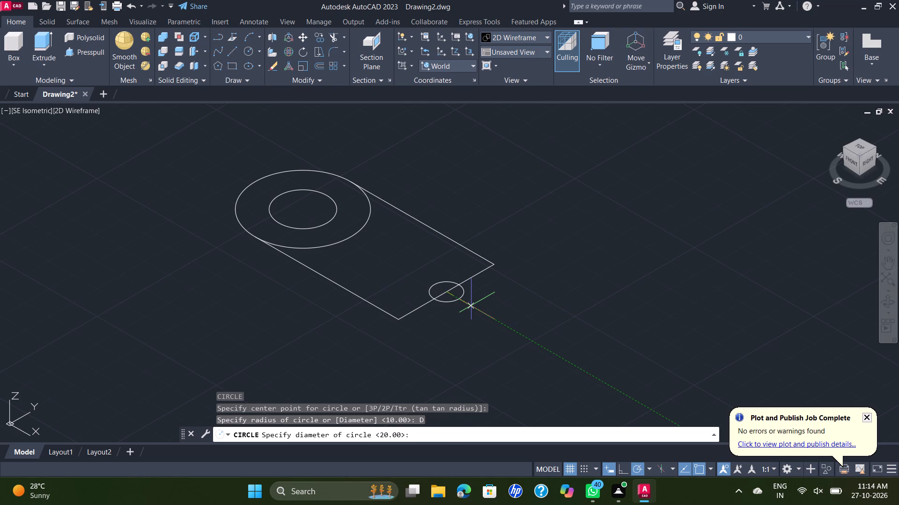
text(40)
key(Return)
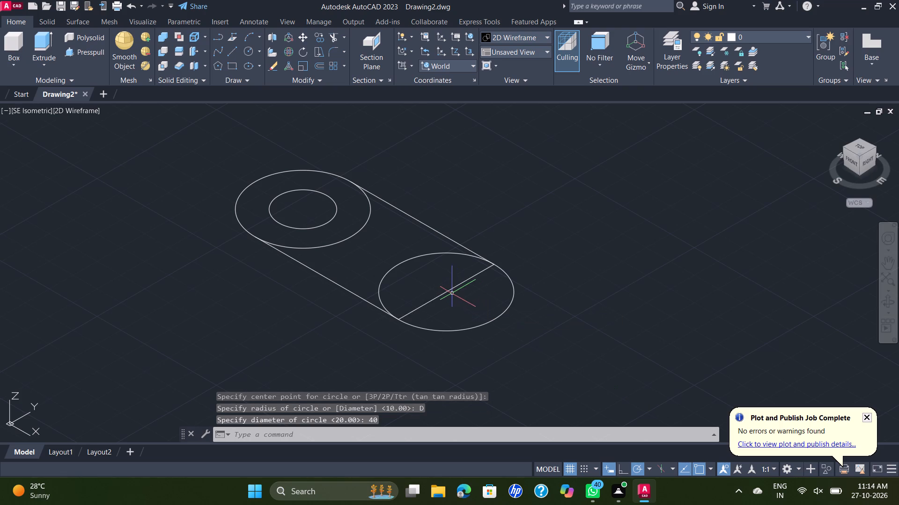
Copy the 20 mm circle from its centre to the centre of the new 40 mm circle.
click(329, 221)
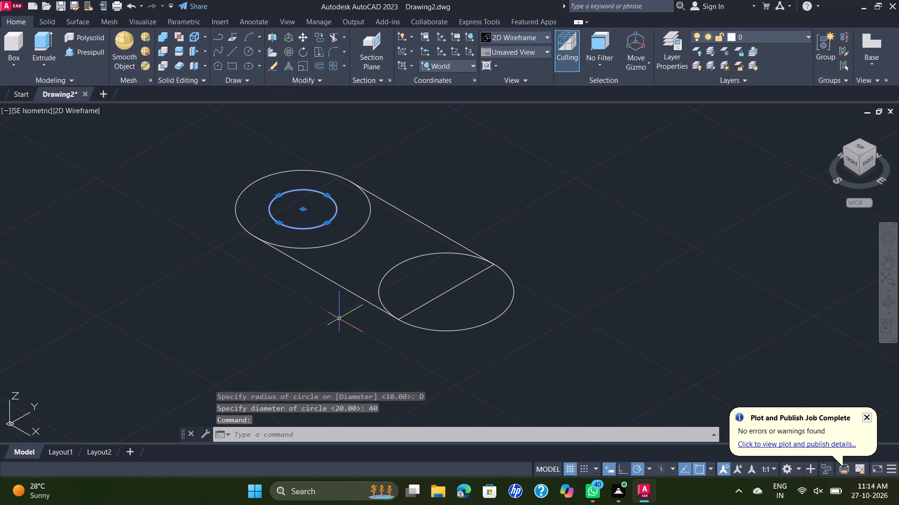
text(CO)
key(Return)
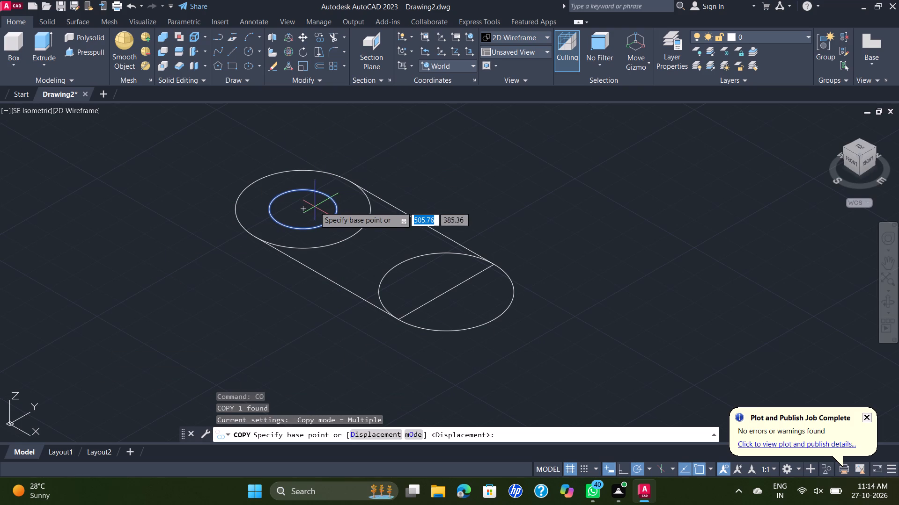
click(302, 209)
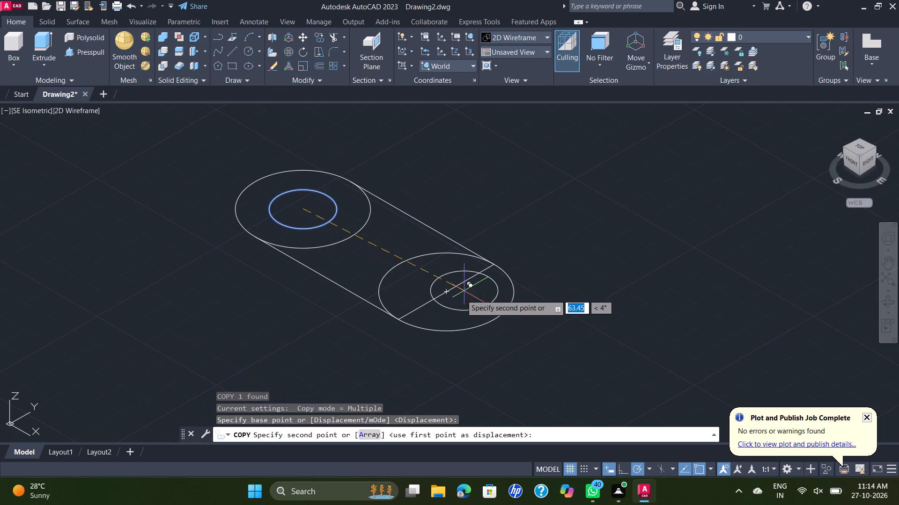
click(449, 290)
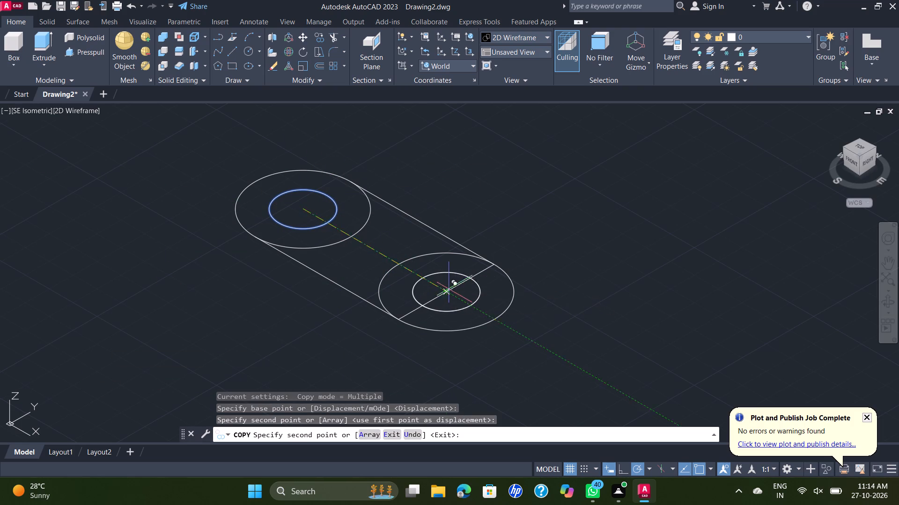
key(Escape)
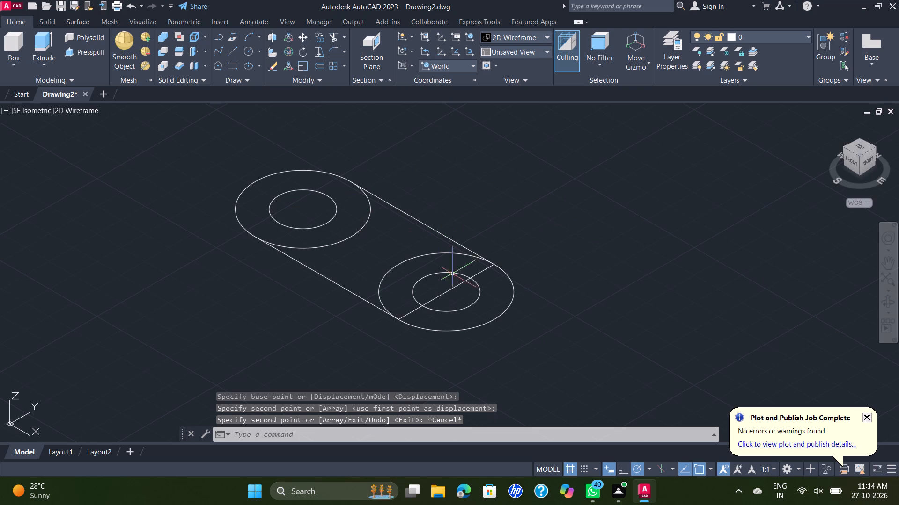
Delete the straight line crossing the second pair of concentric circles.
click(474, 276)
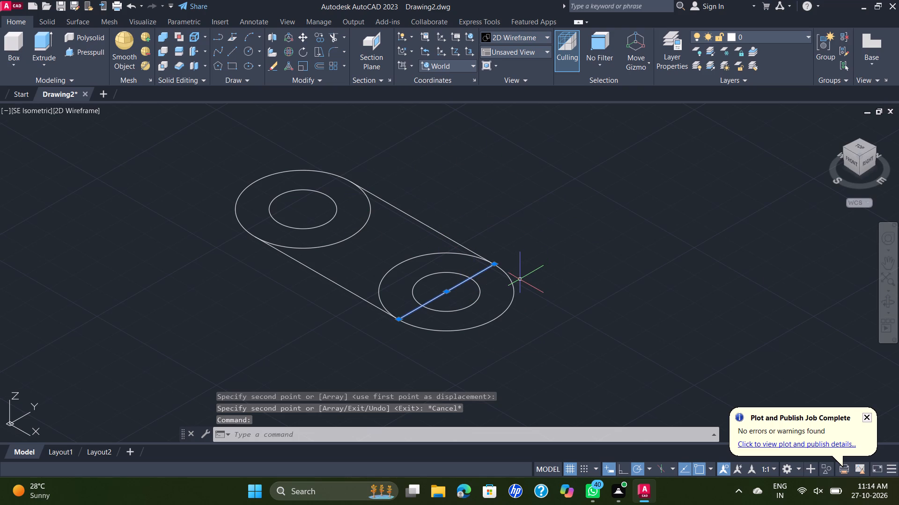
key(Delete)
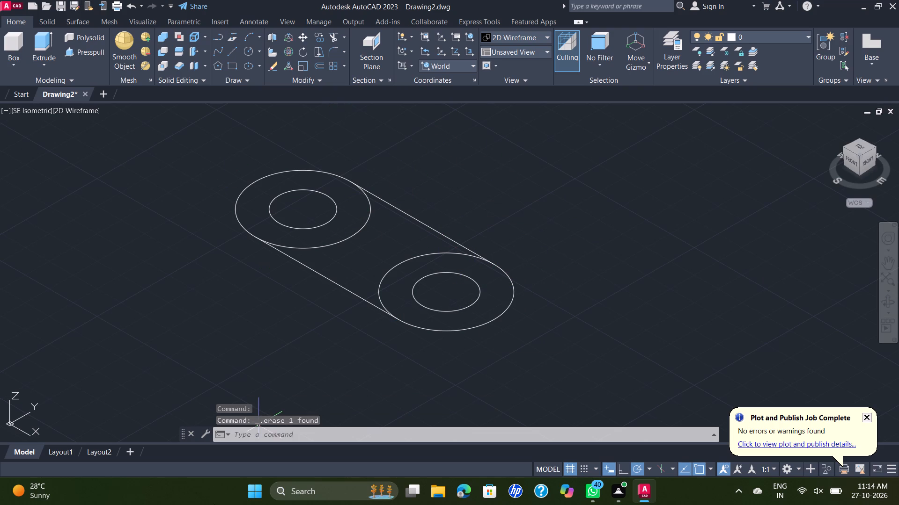
Trim the inner arcs of both 40 mm circles between the tangent lines to leave a slot-shaped outline.
key(t)
key(r)
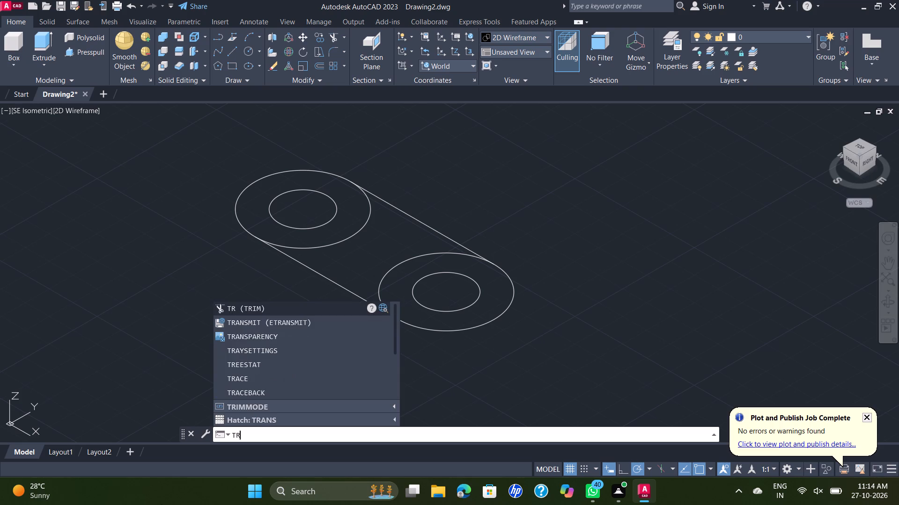
key(Return)
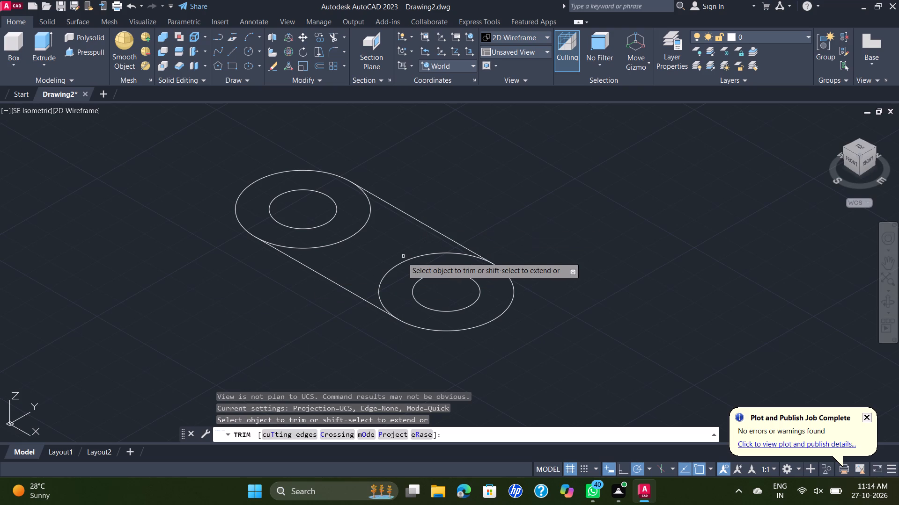
click(399, 266)
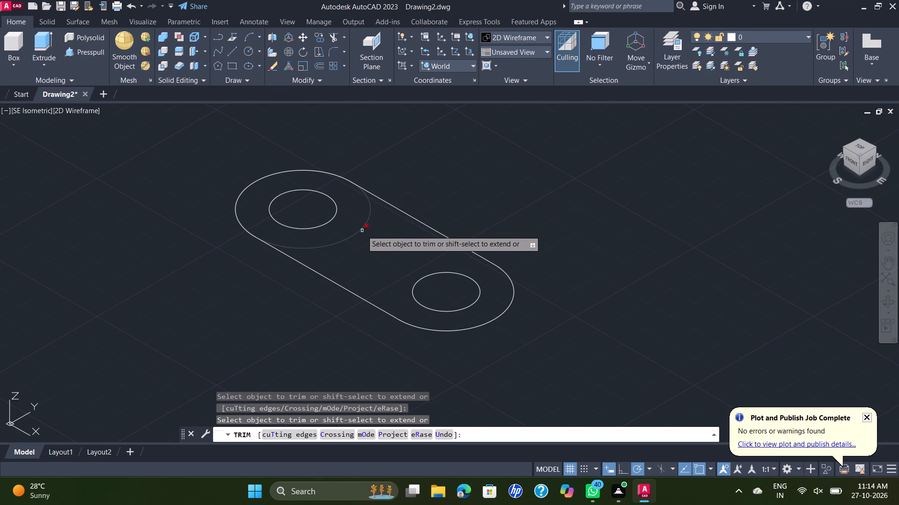
click(359, 231)
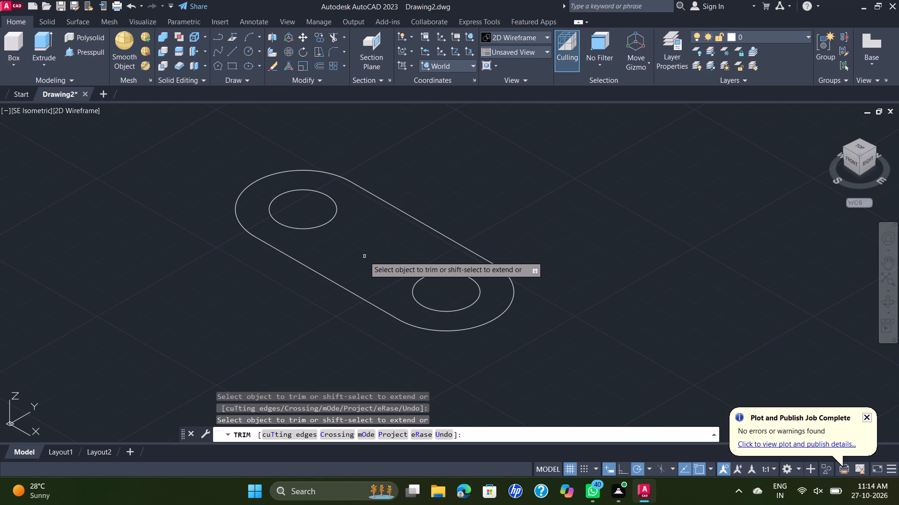
key(Escape)
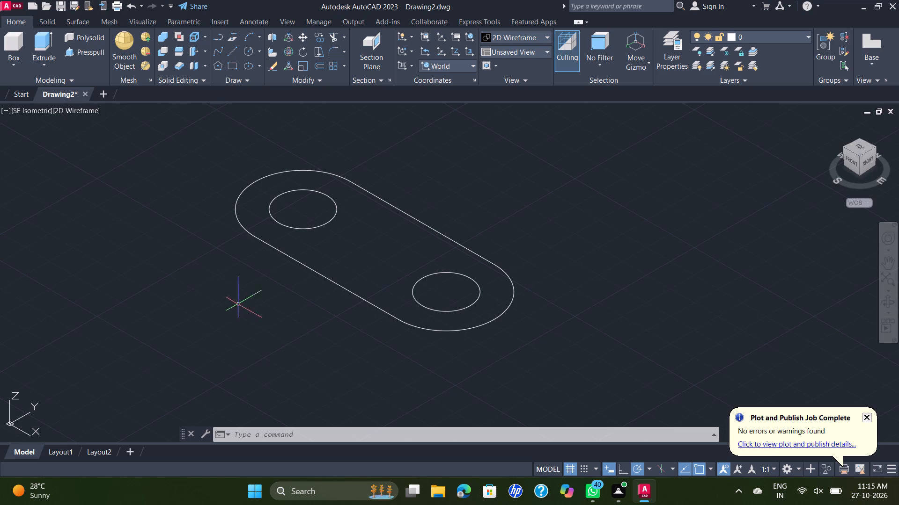
Draw a line 20 mm along the far tangent line from the first arc's end, continuing perpendicularly across to the opposite tangent line.
click(228, 54)
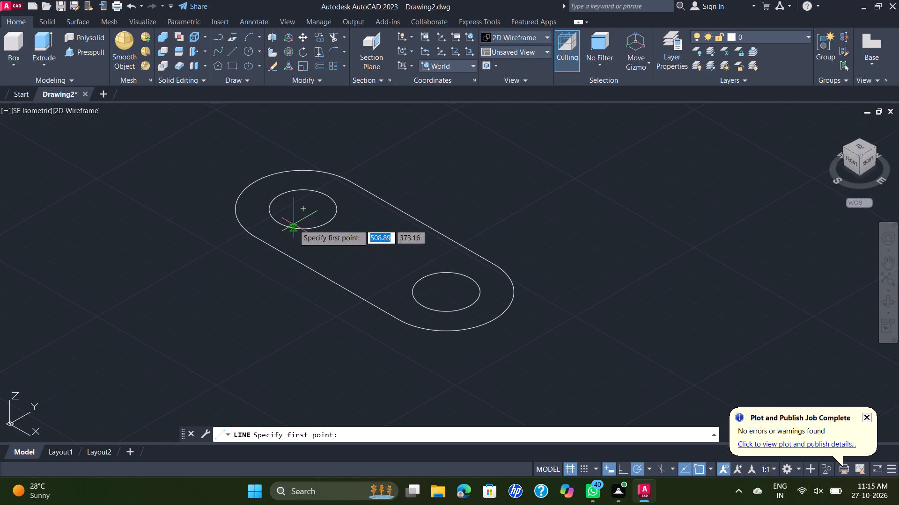
click(352, 182)
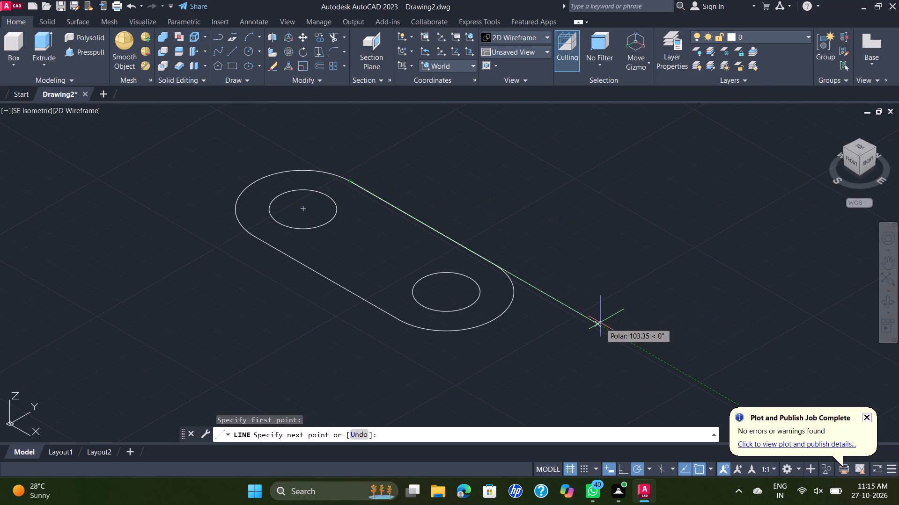
text(20)
key(Return)
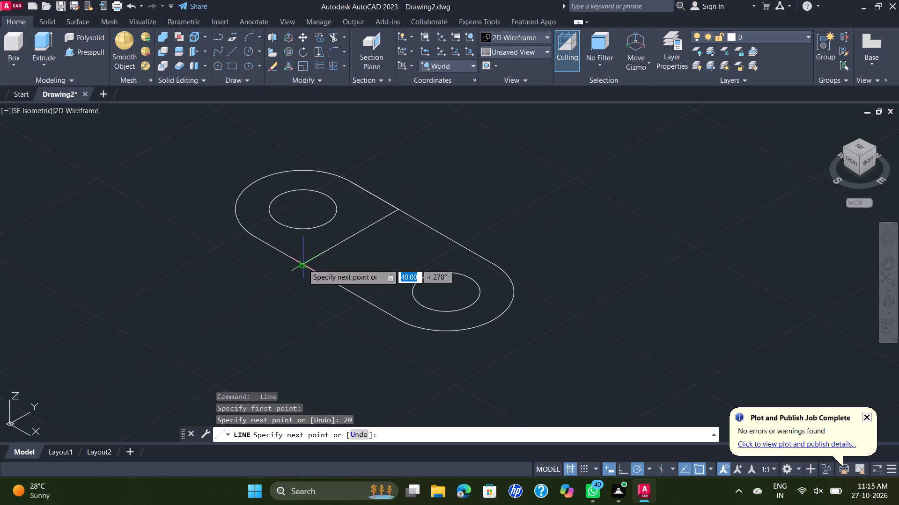
click(303, 264)
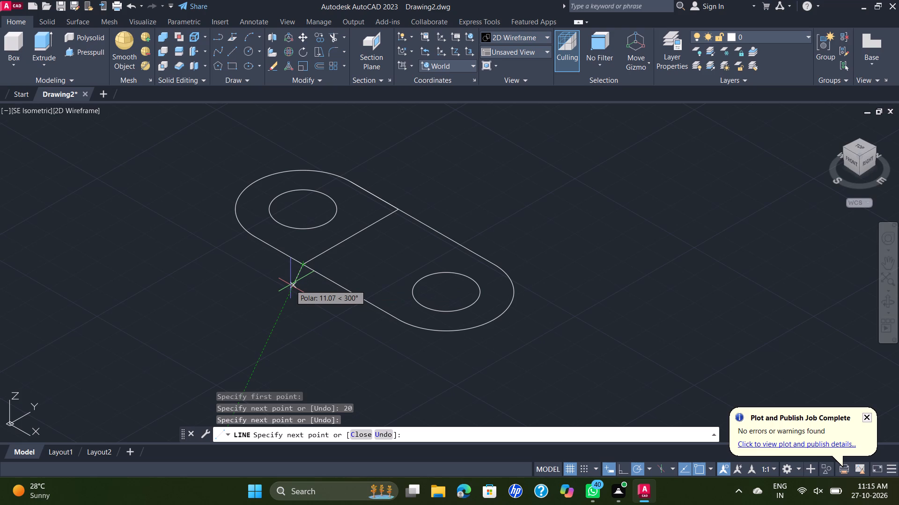
key(Escape)
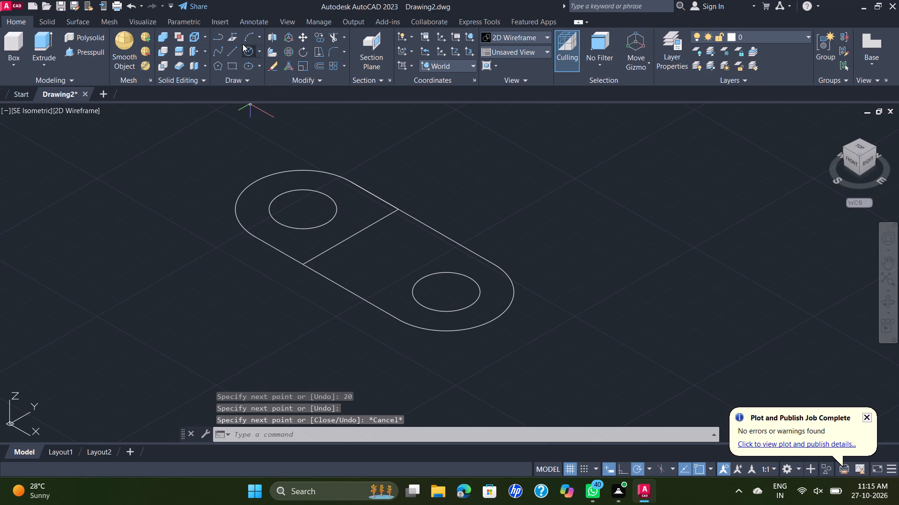
Presspull the area around the first hole, up to the dividing line, to a height of 40 mm.
click(90, 54)
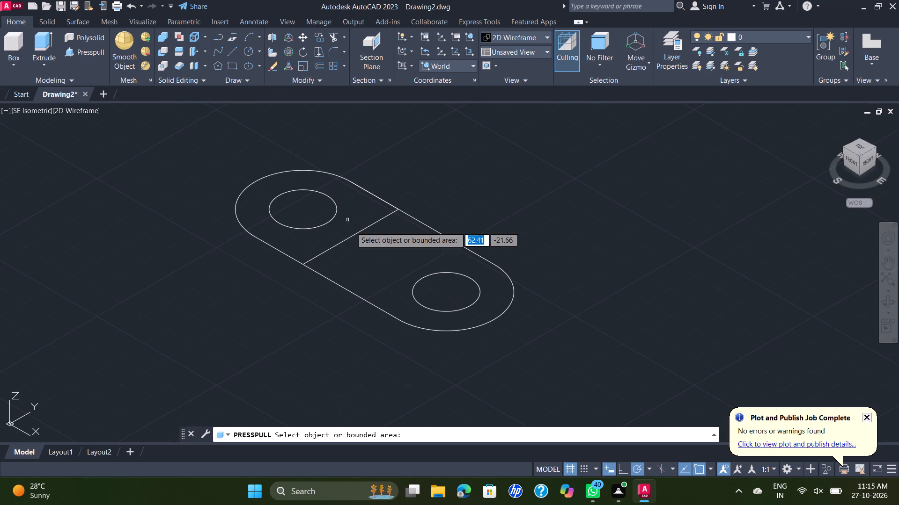
click(349, 221)
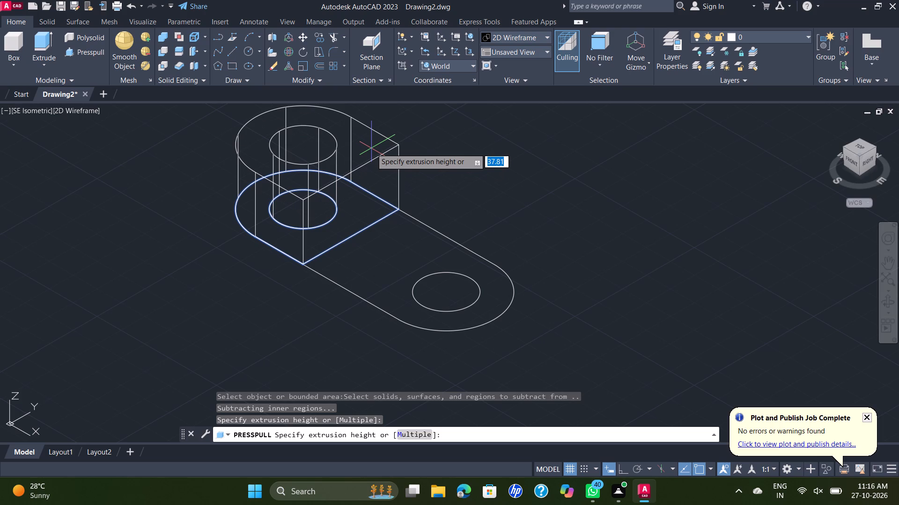
text(40)
key(Return)
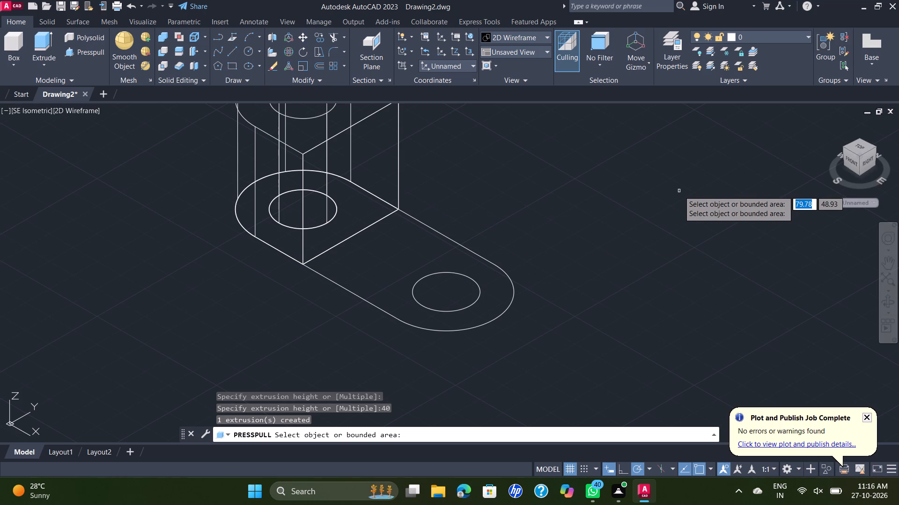
Presspull the remaining area around the second hole upward by 10 mm.
click(456, 324)
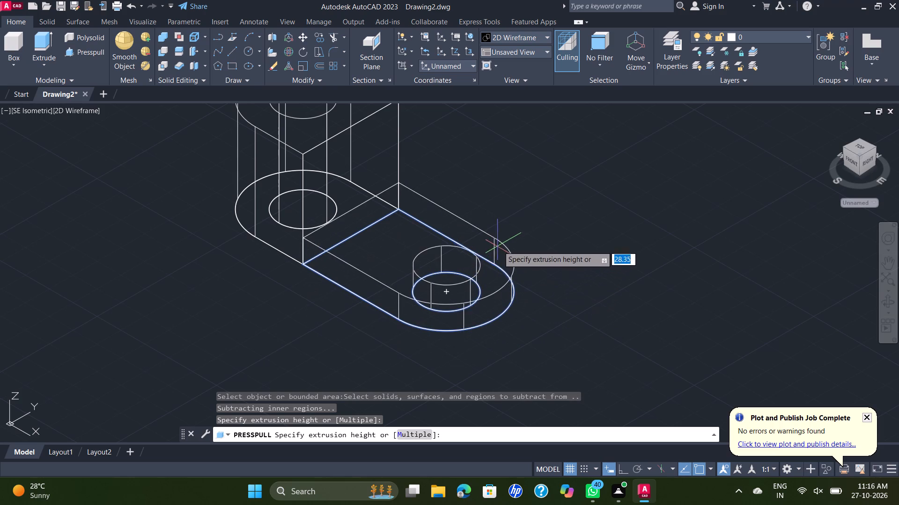
text(10)
key(Return)
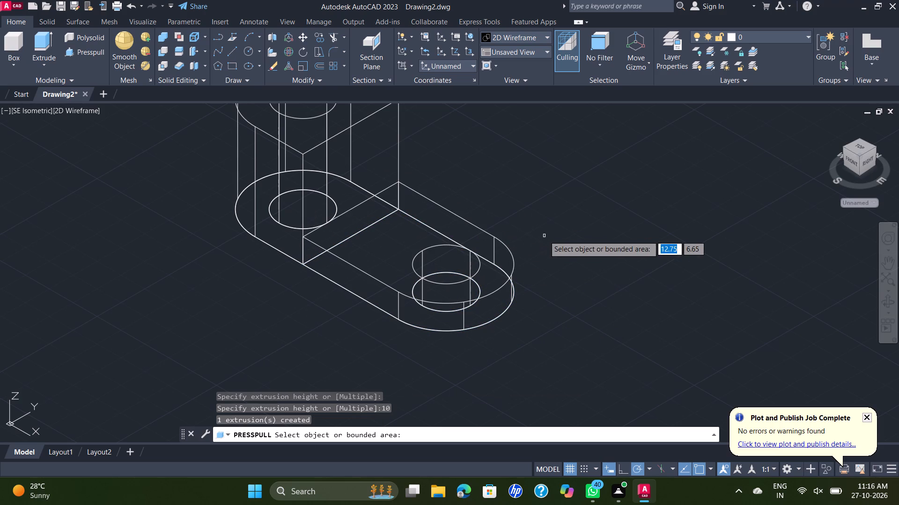
key(Escape)
Set the viewport's visual style to Shades of Gray.
click(80, 108)
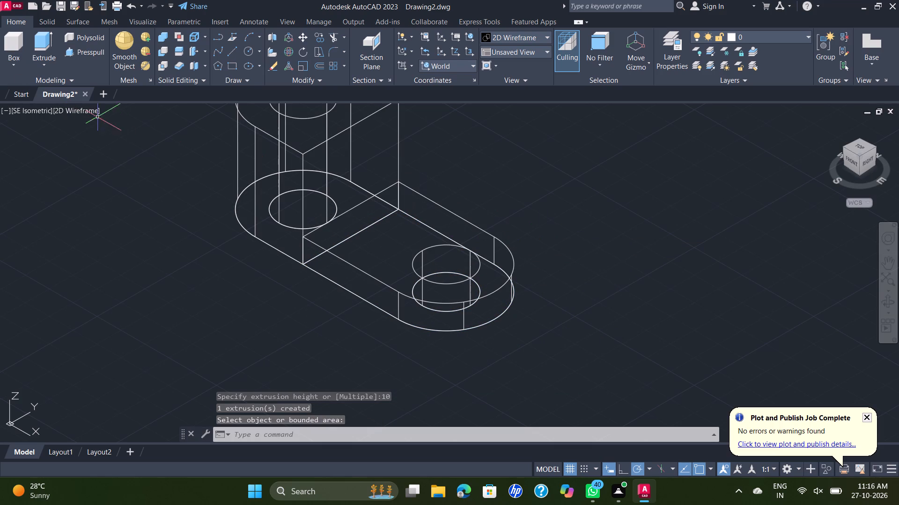
click(81, 111)
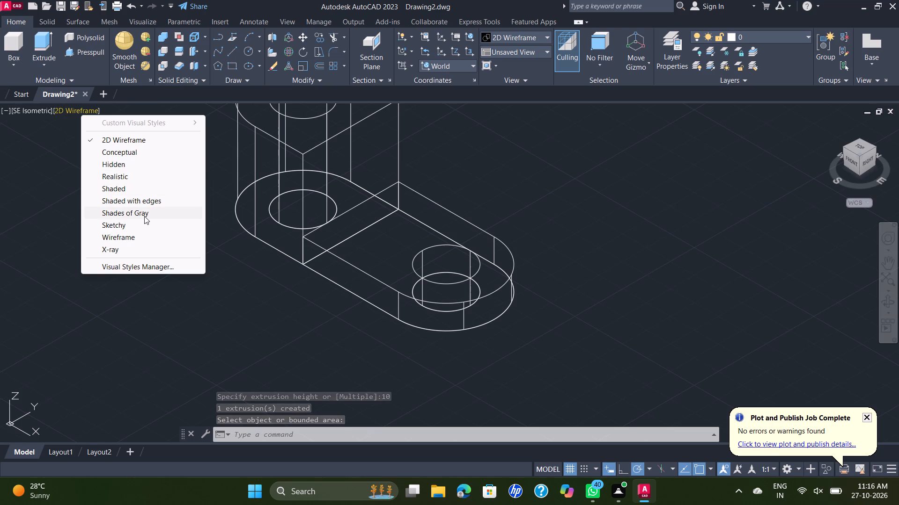
click(144, 217)
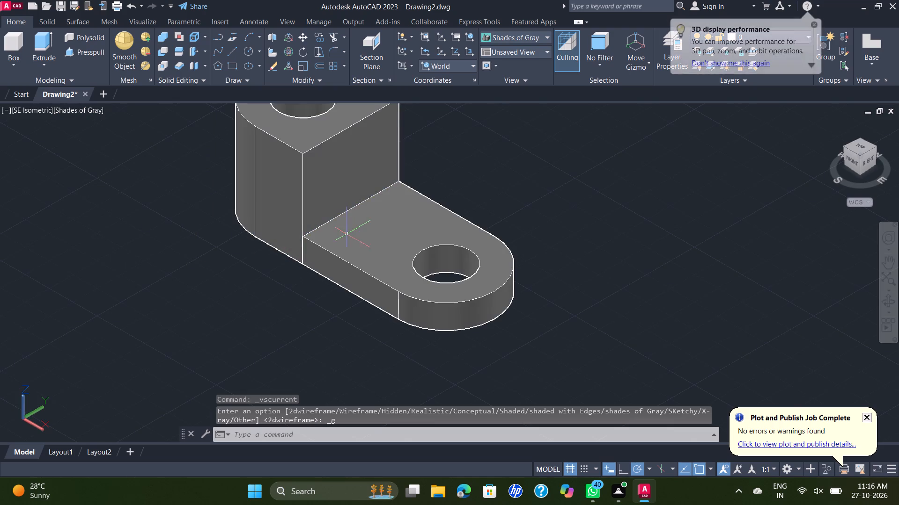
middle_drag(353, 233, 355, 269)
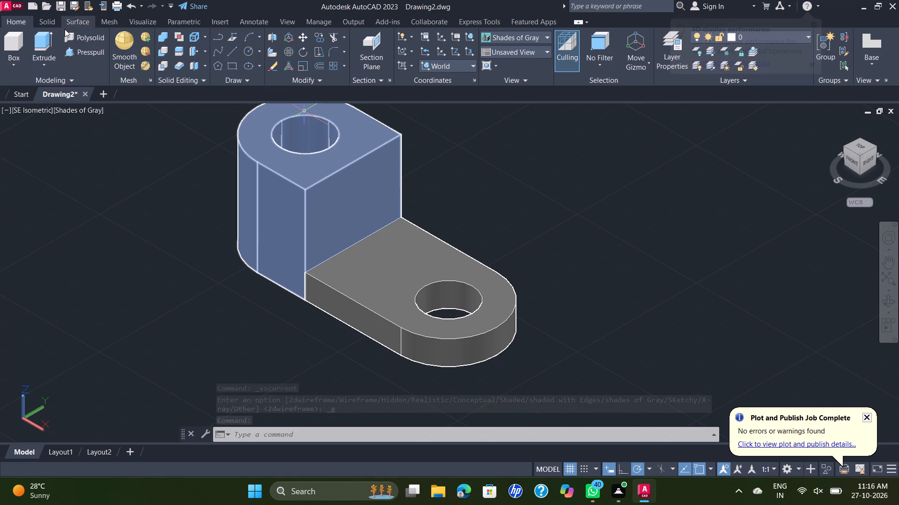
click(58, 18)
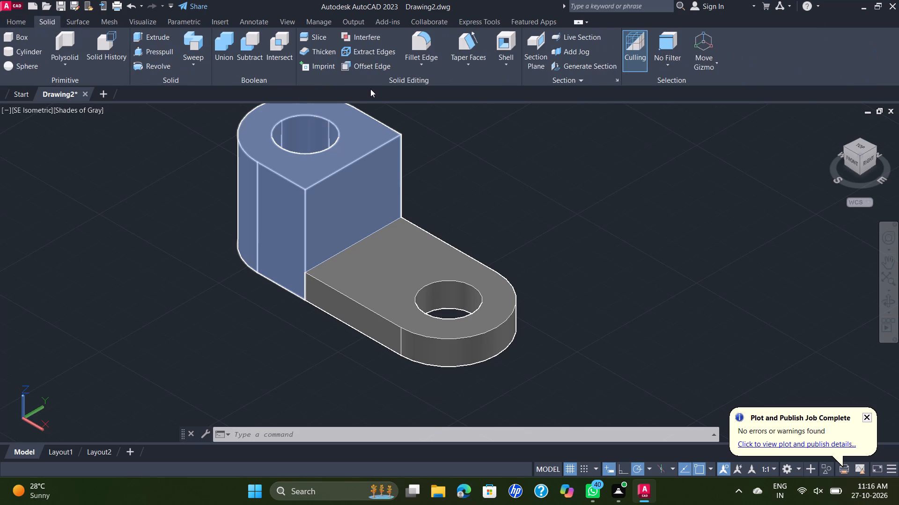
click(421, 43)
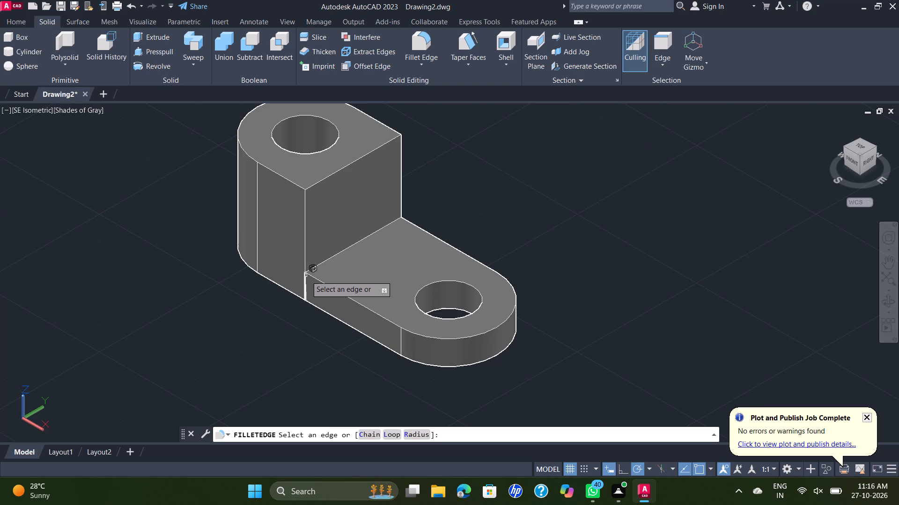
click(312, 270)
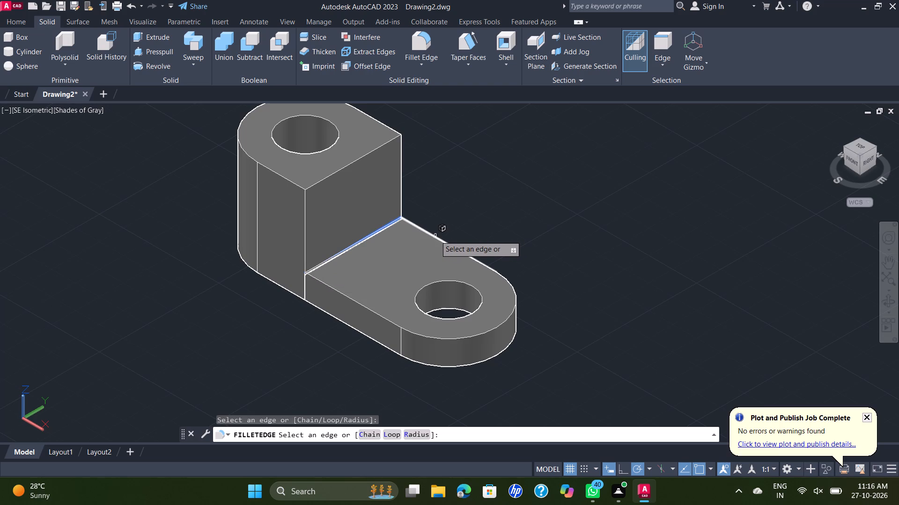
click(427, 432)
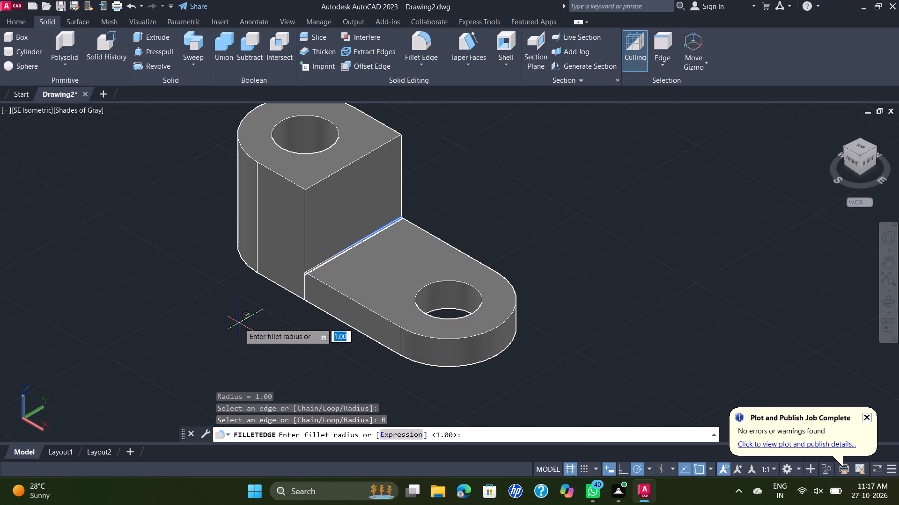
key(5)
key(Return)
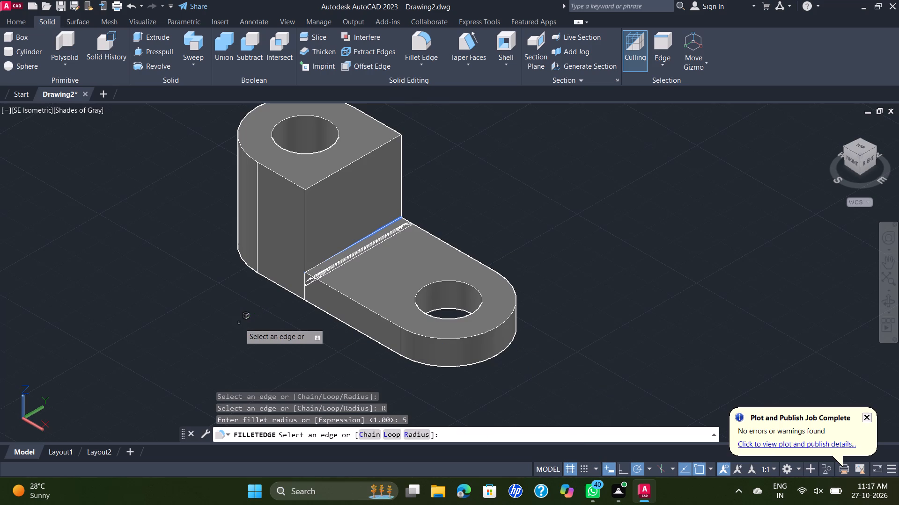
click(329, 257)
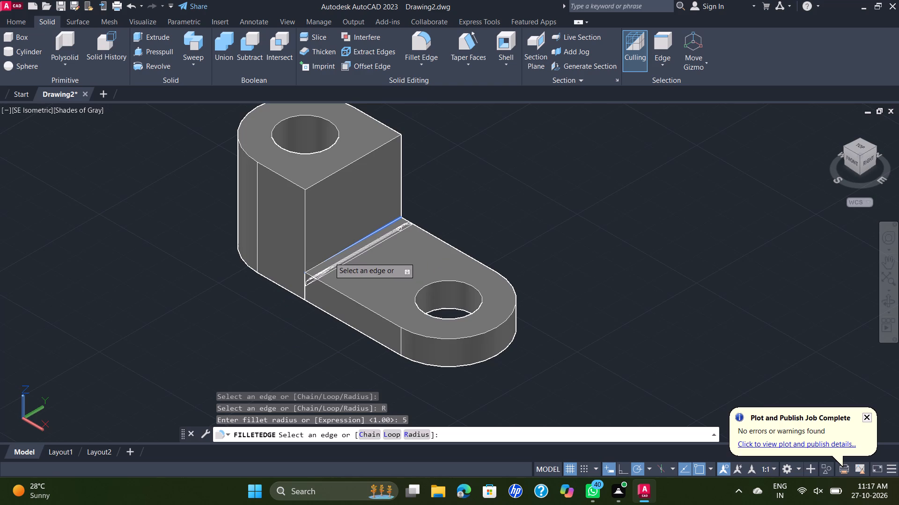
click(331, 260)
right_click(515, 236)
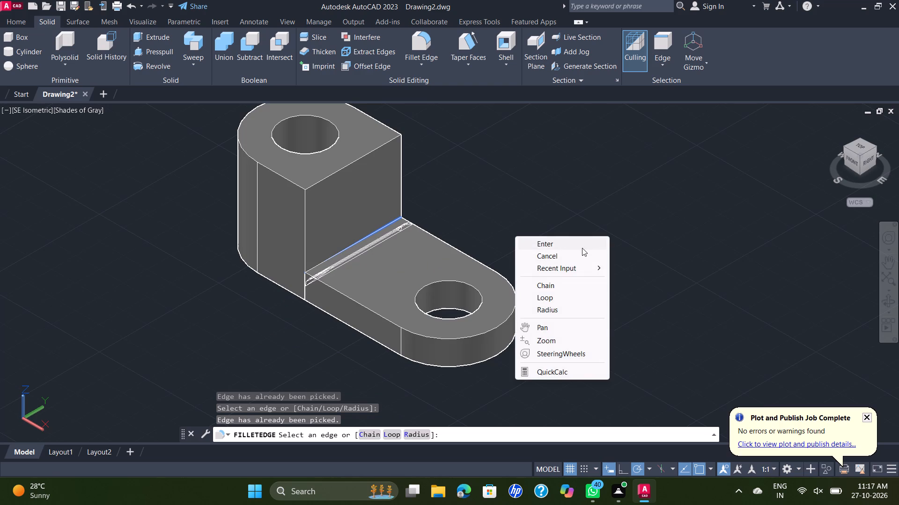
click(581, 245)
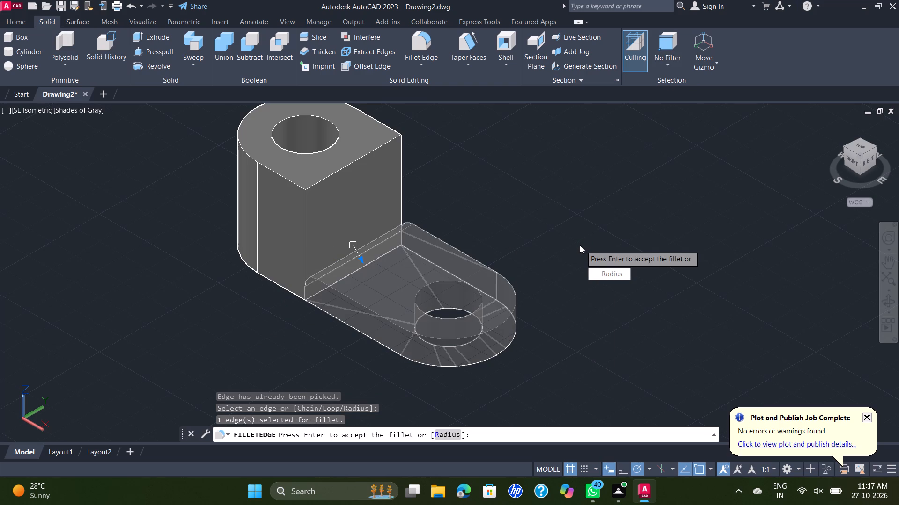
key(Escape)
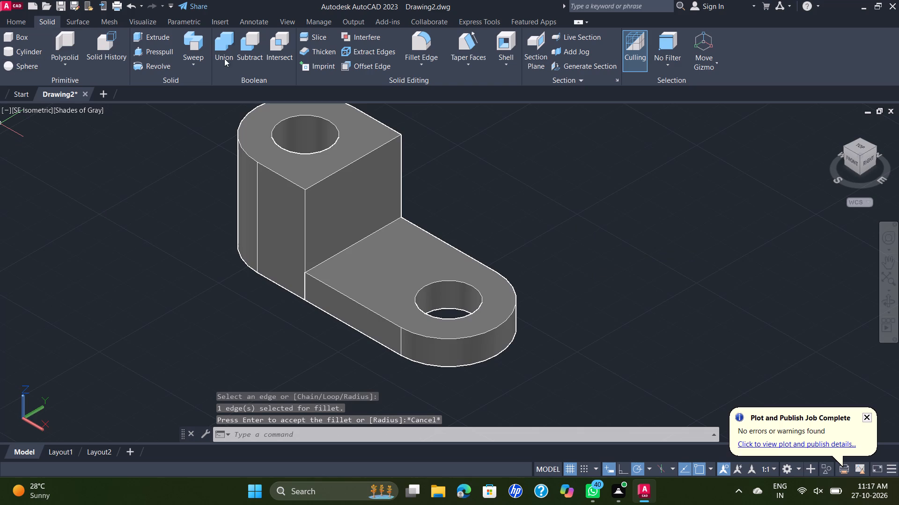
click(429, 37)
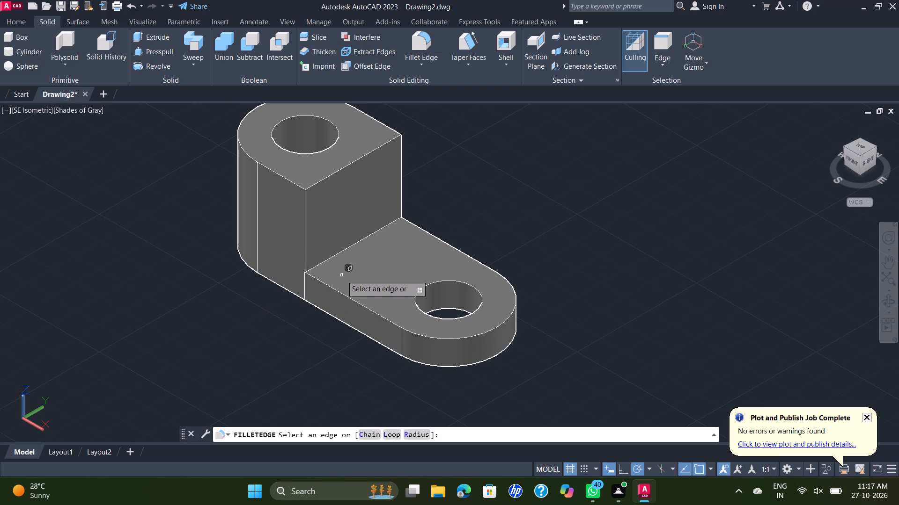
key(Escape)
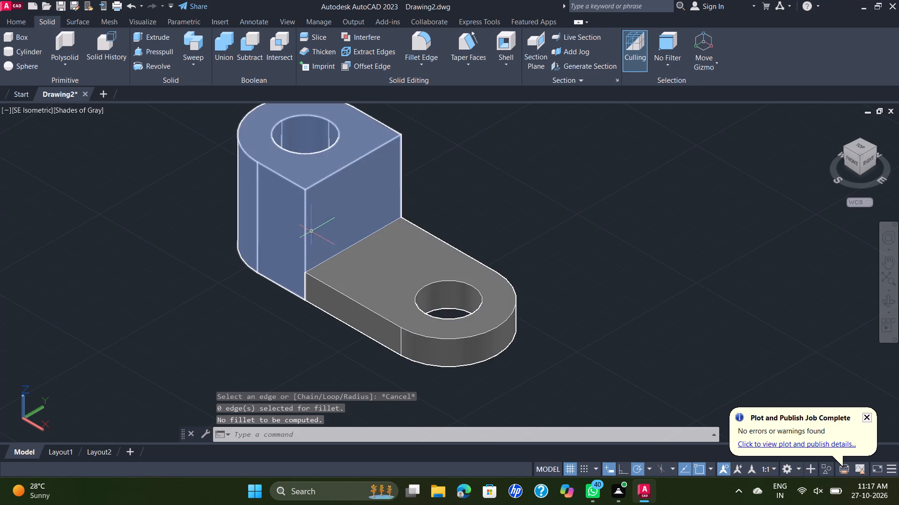
Union the tall section and the low section of the bracket into one solid.
scroll(439, 215, down, 2)
click(516, 170)
click(326, 267)
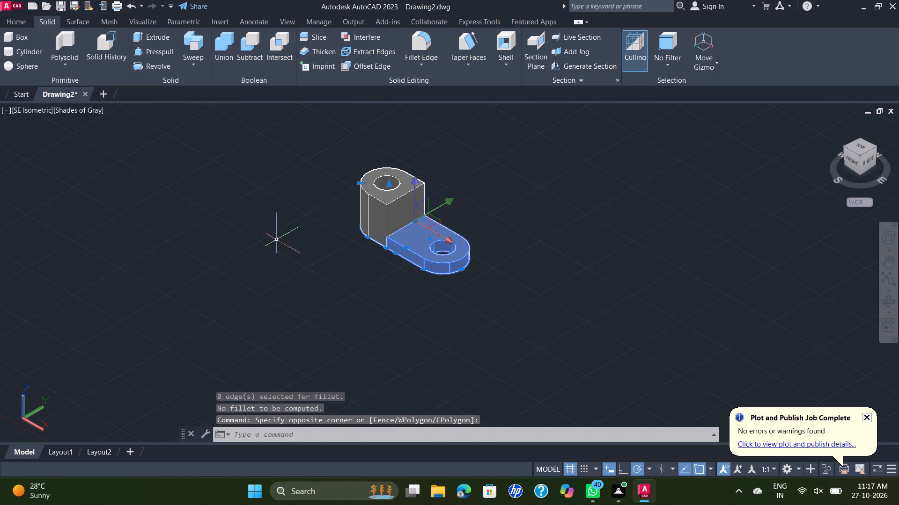
click(220, 51)
click(468, 154)
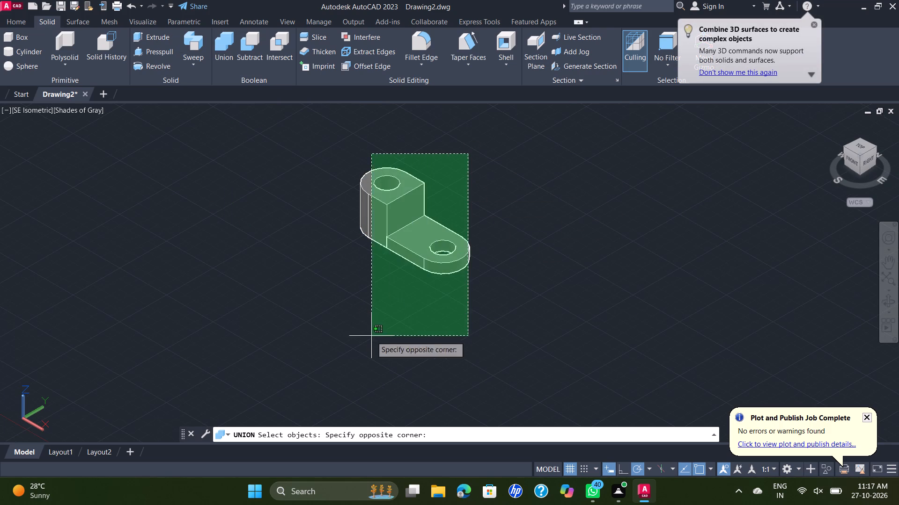
click(340, 336)
right_click(315, 302)
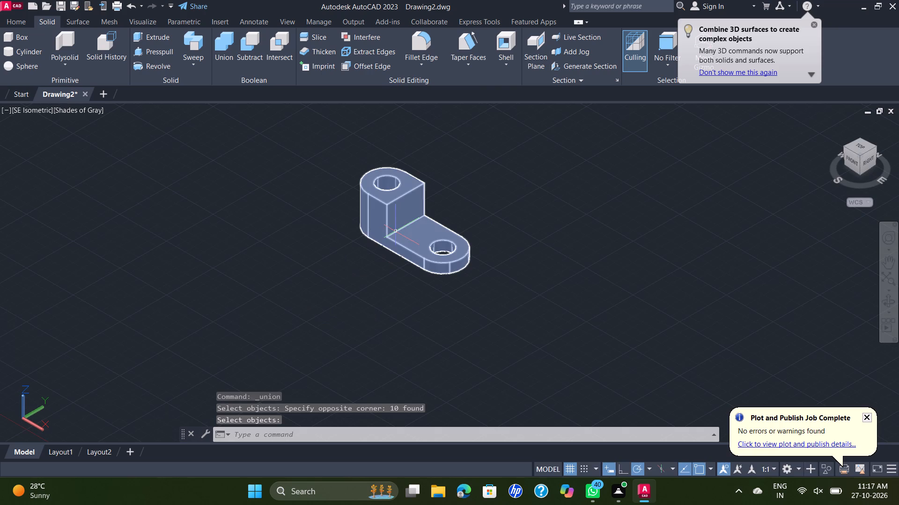
Fillet the inner edge where the tall block meets the low plate with a radius of 5 mm.
middle_drag(396, 231, 352, 269)
scroll(396, 231, down, 1)
scroll(389, 256, up, 2)
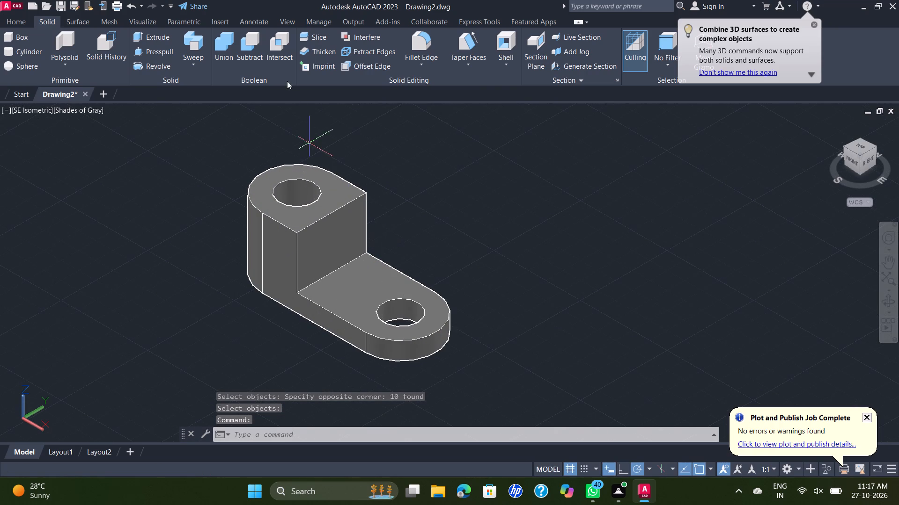
click(427, 39)
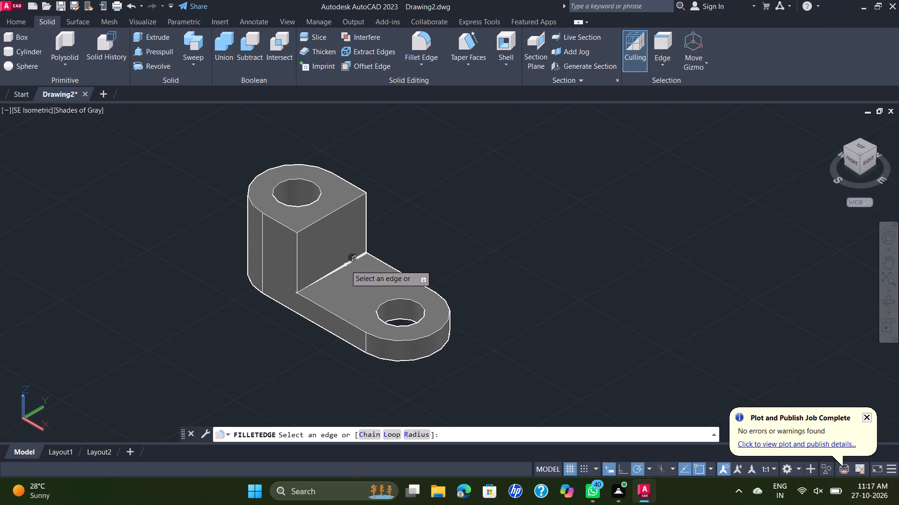
click(346, 265)
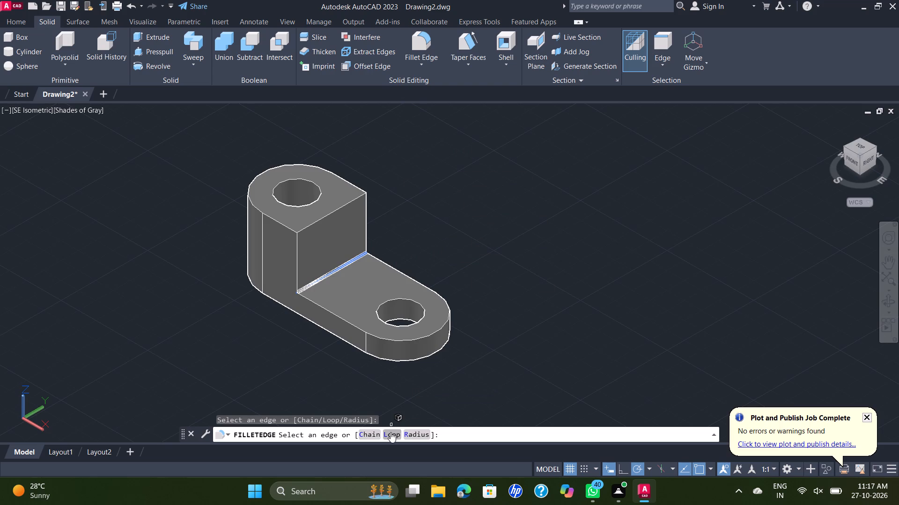
click(420, 432)
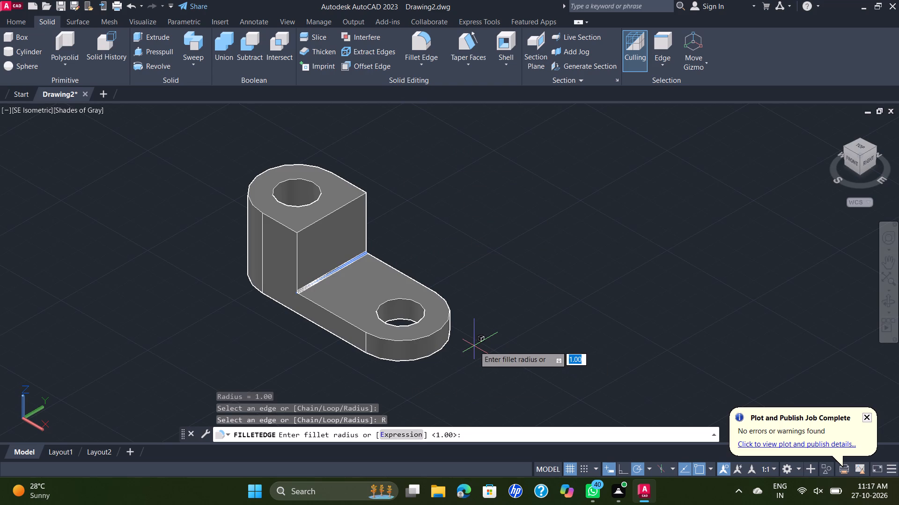
key(5)
key(Return)
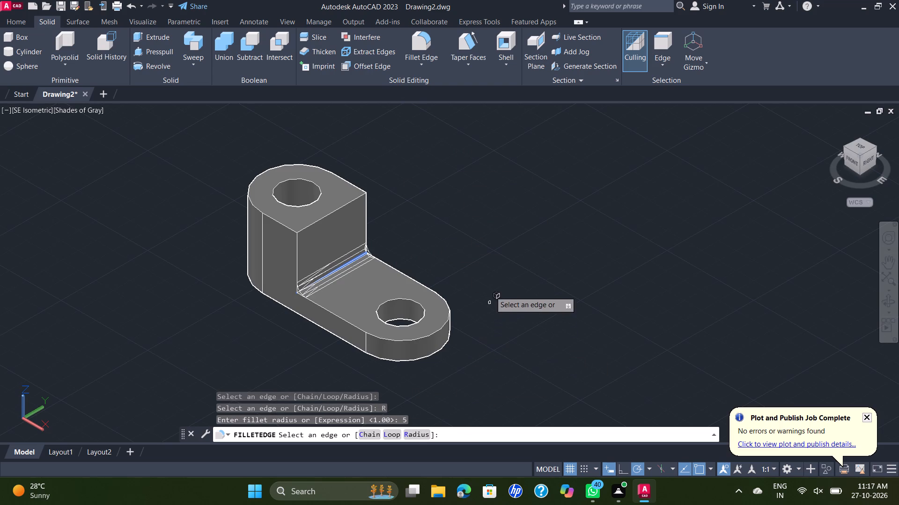
key(Return)
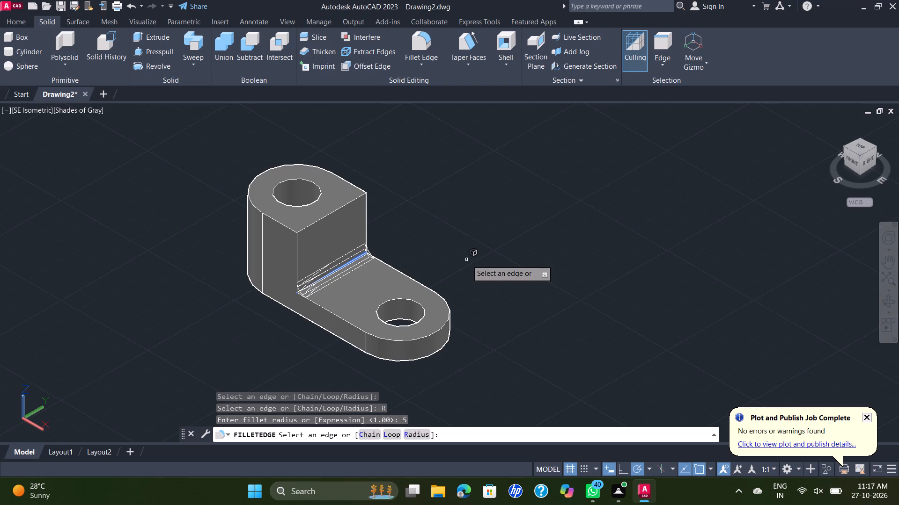
key(Return)
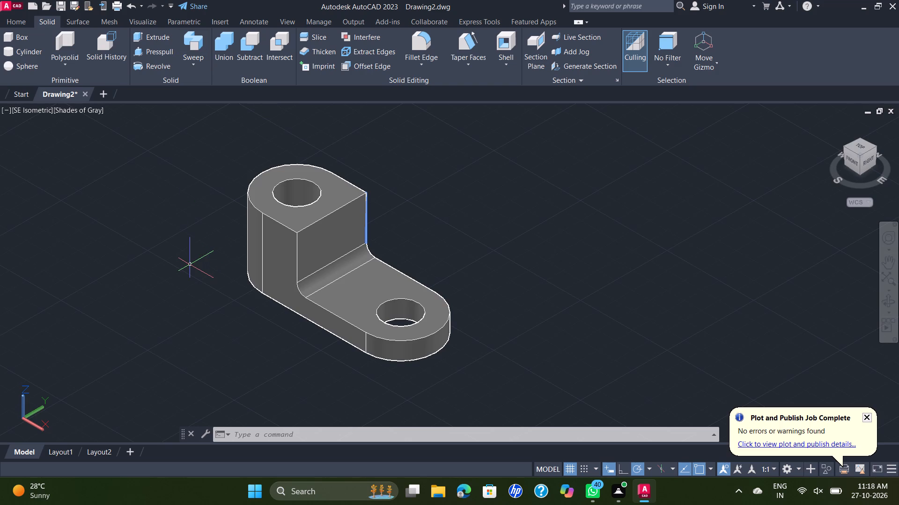
Draw a 16 mm diameter circle centred on the top of the hole in the low section.
key(c)
key(Return)
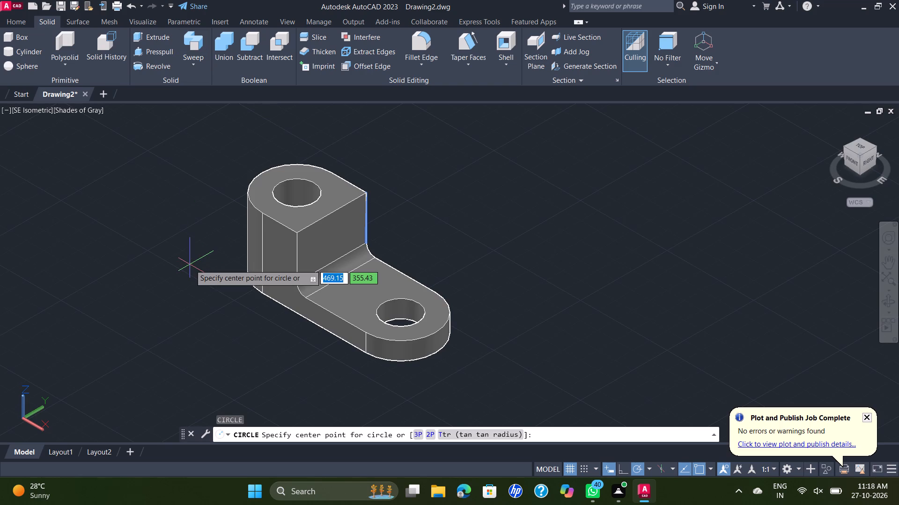
scroll(389, 310, up, 2)
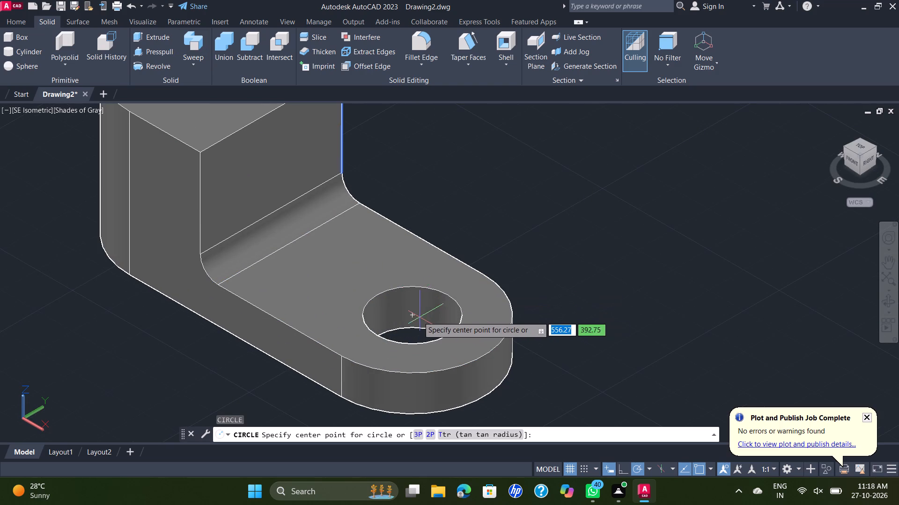
click(414, 316)
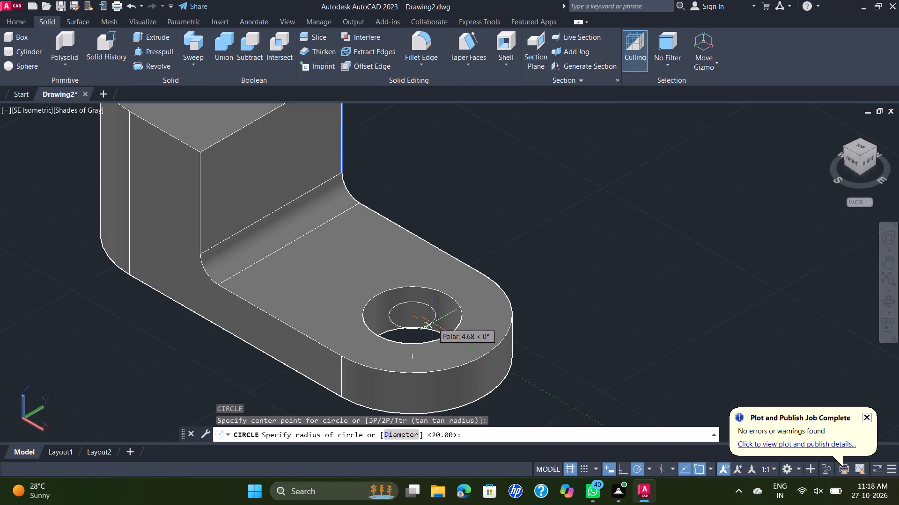
key(d)
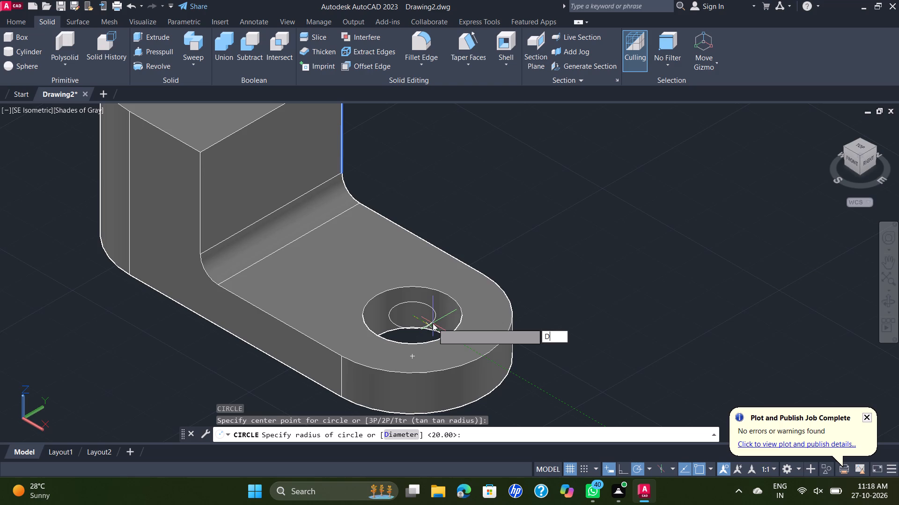
key(Return)
key(1)
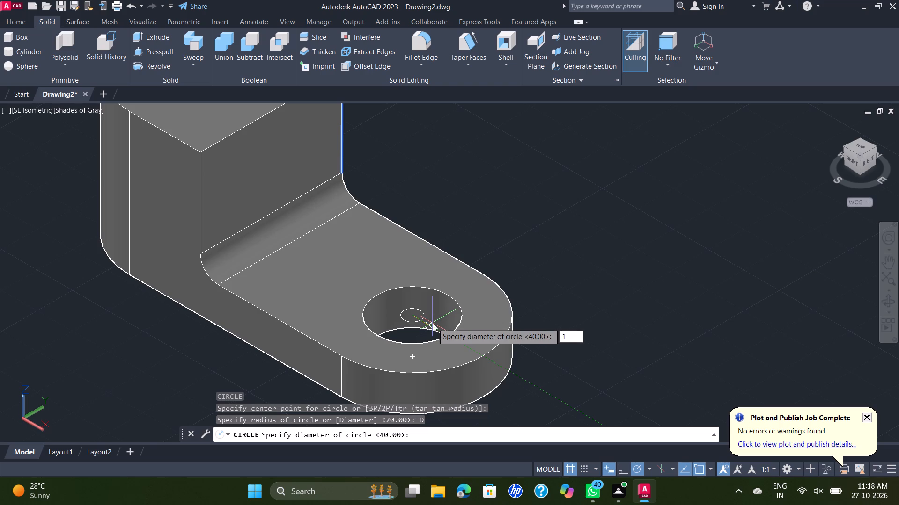
key(6)
key(Return)
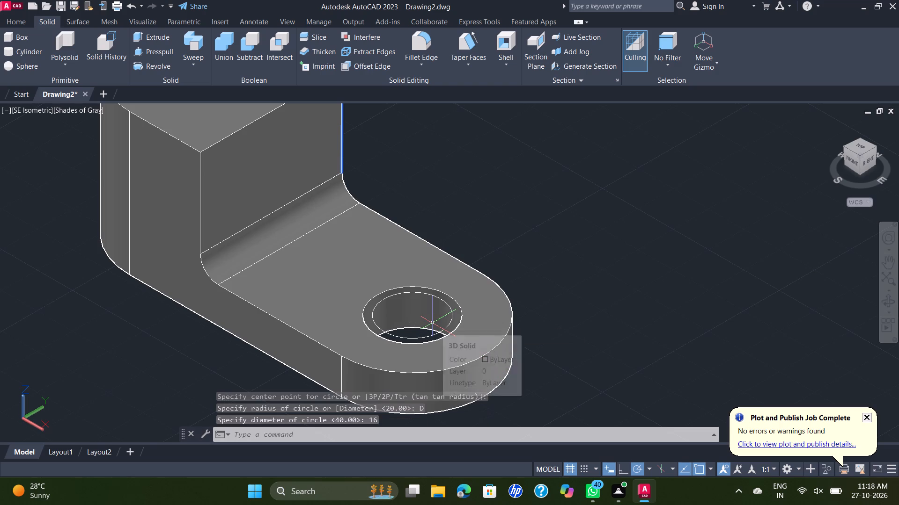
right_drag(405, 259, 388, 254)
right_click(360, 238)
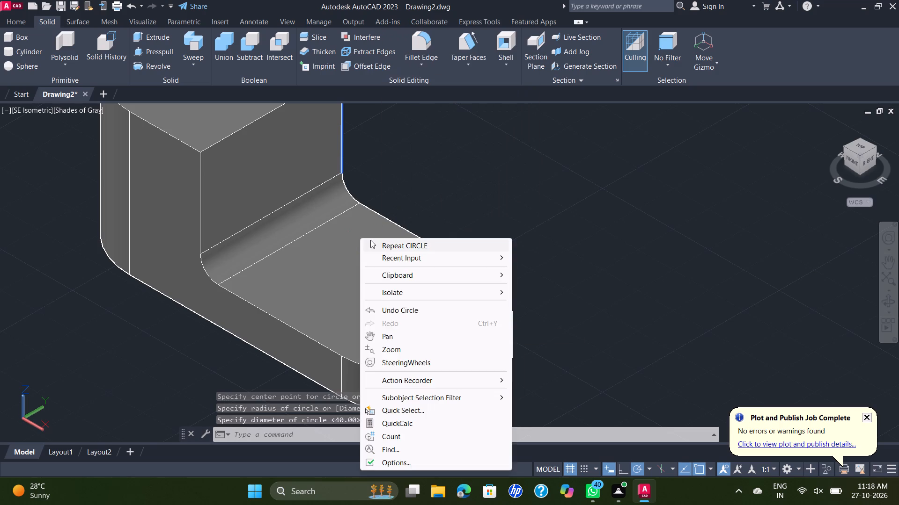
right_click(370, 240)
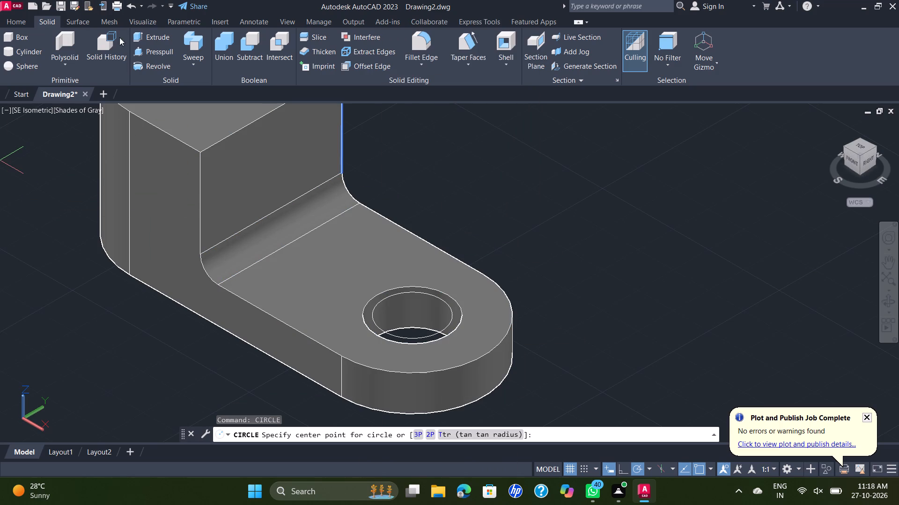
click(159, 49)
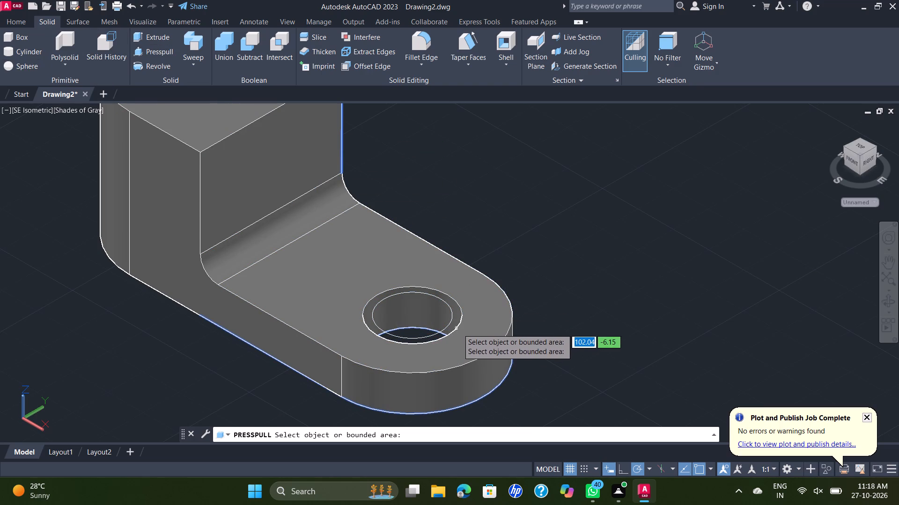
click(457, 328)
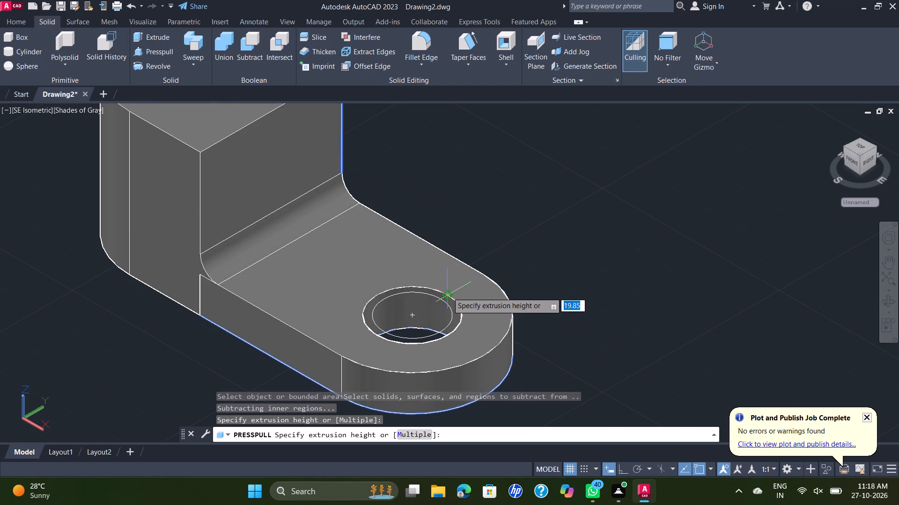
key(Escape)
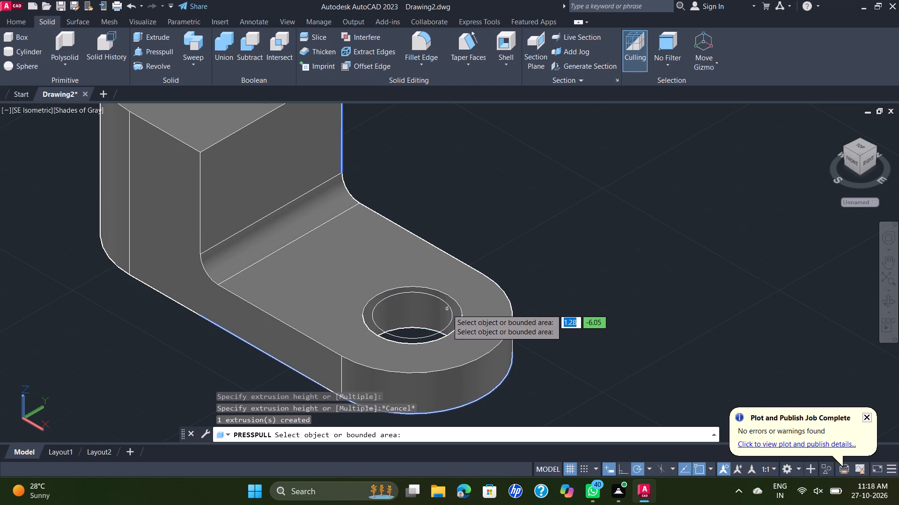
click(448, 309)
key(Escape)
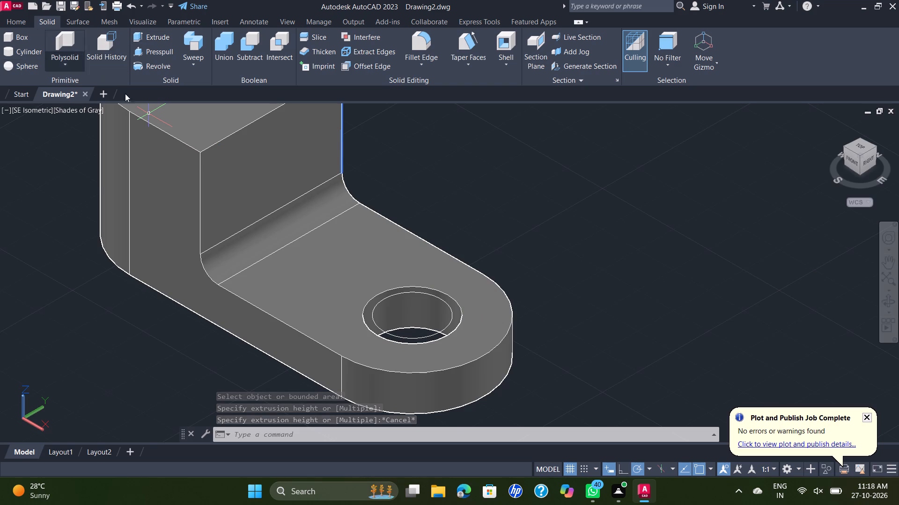
Draw a 20 mm diameter circle centred on the top of the hole in the low section.
key(c)
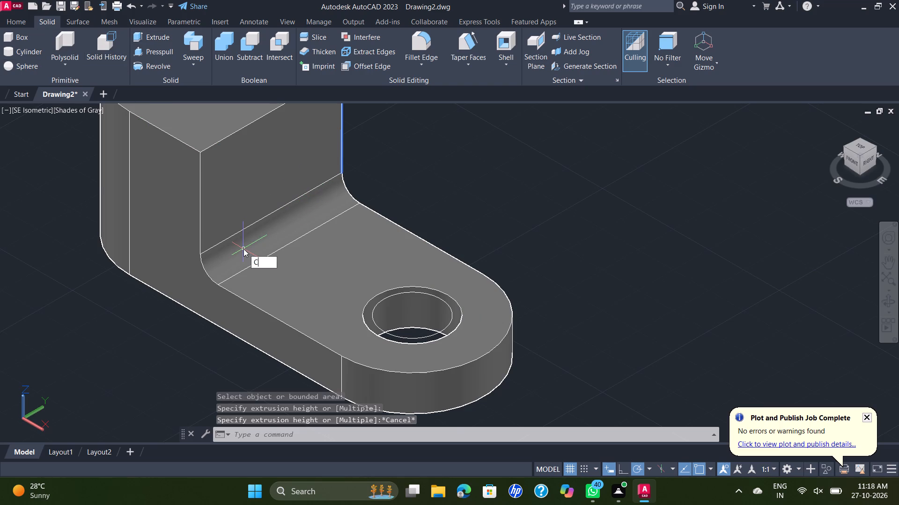
key(Return)
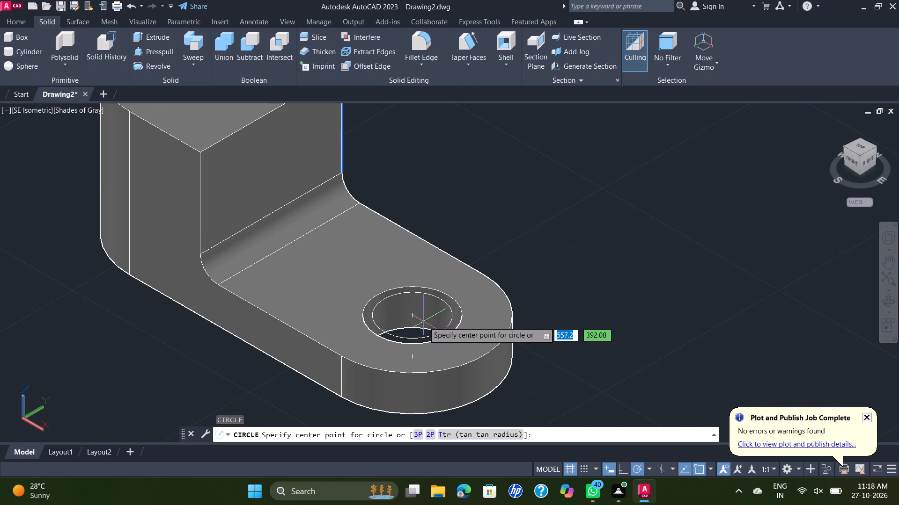
click(410, 316)
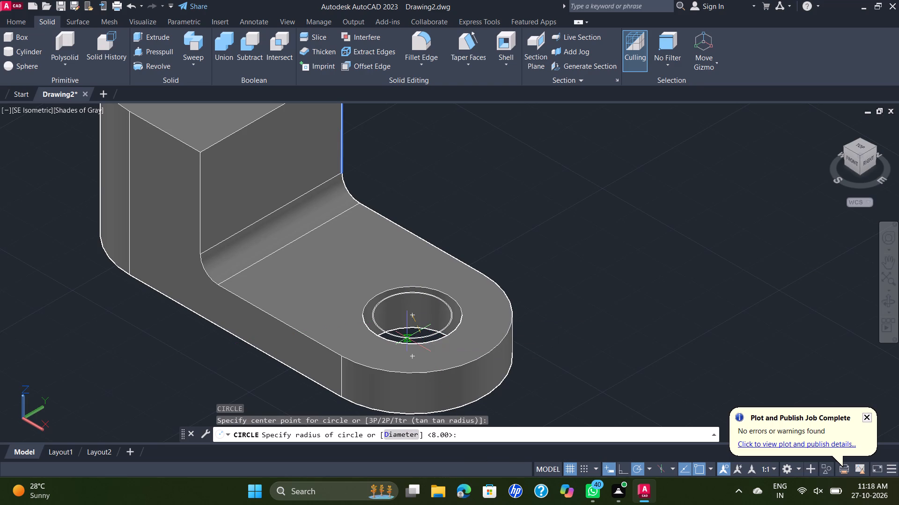
key(d)
key(Return)
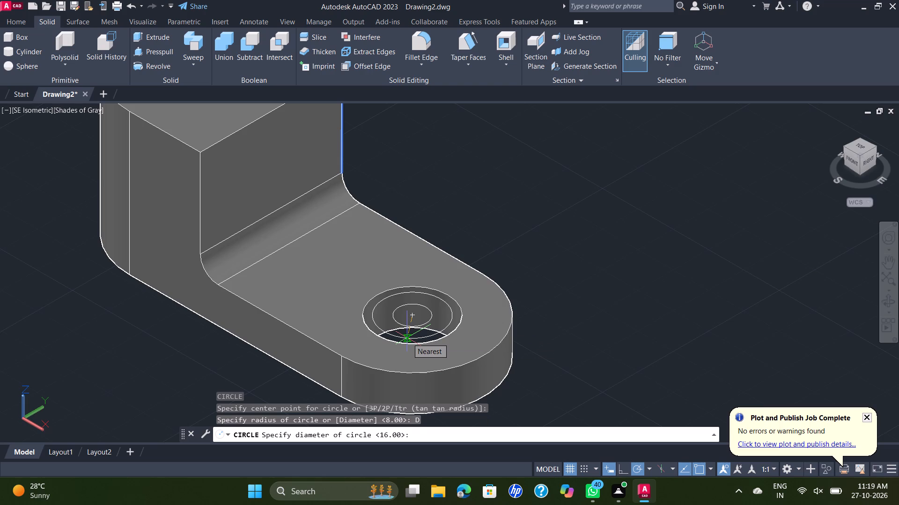
text(20)
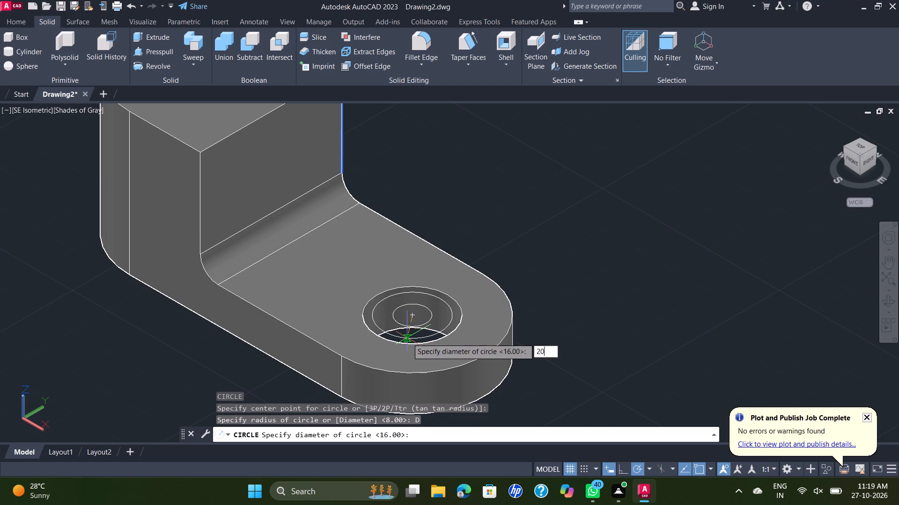
key(Return)
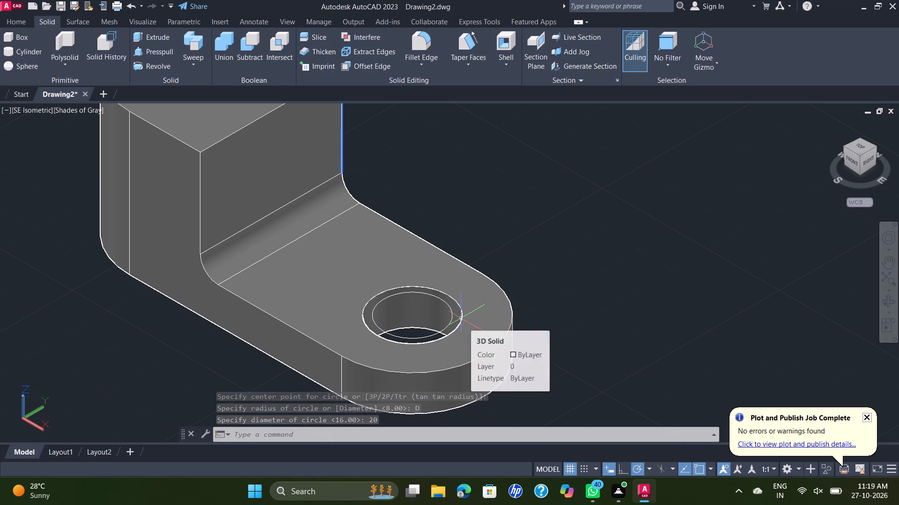
Press-pull the 20 mm circle upward by 5 mm to form a round boss over the hole.
click(462, 312)
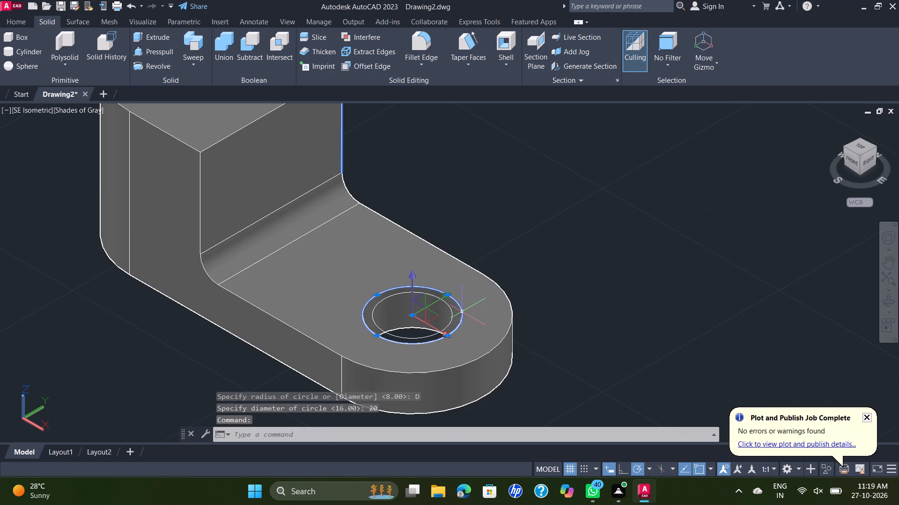
click(175, 50)
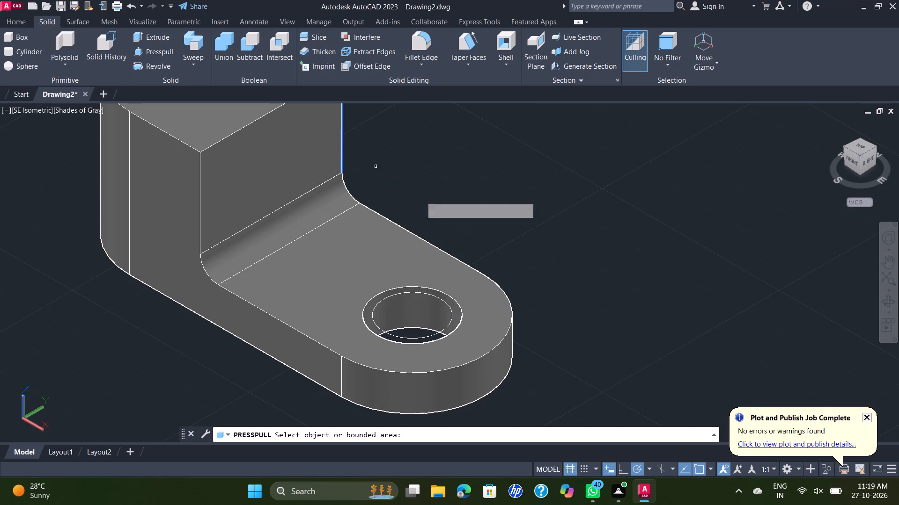
click(462, 313)
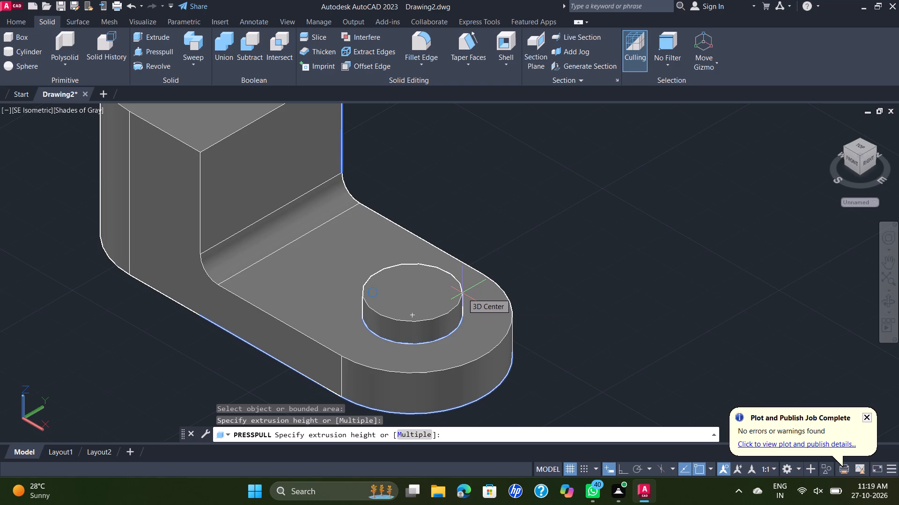
key(5)
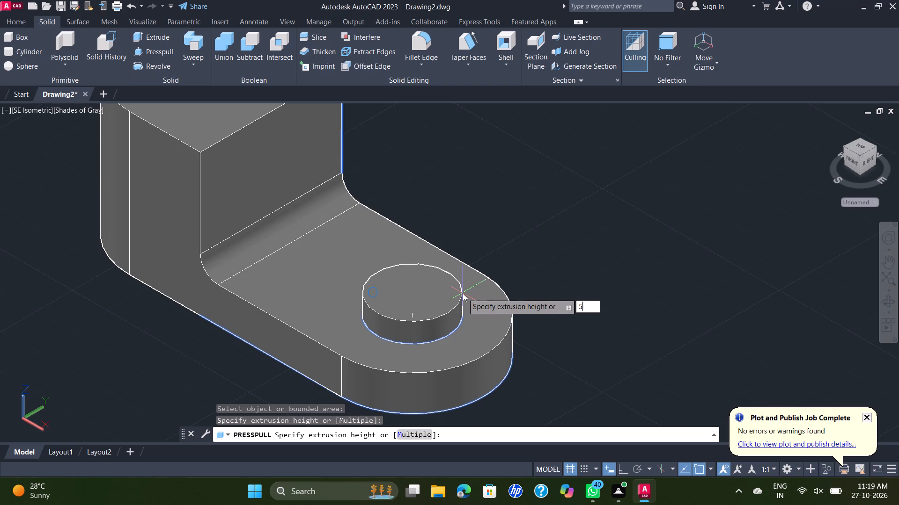
key(Return)
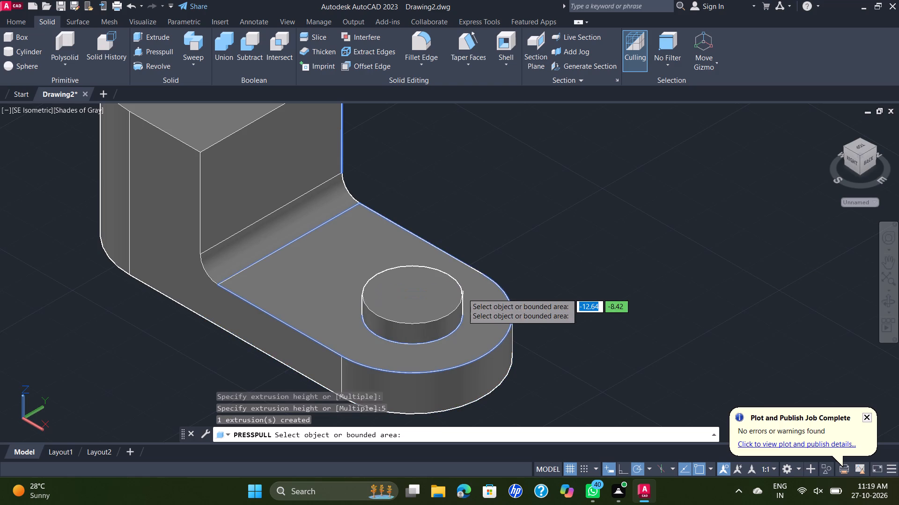
key(Escape)
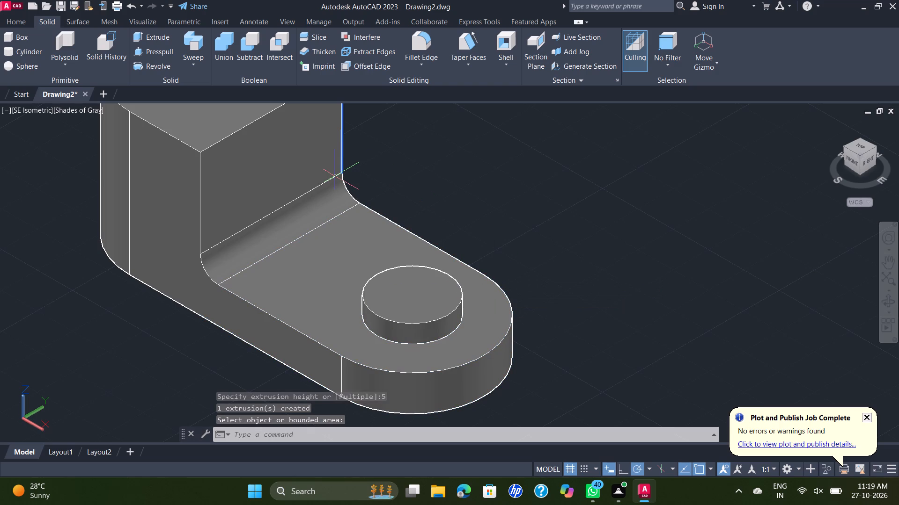
Draw a 16 mm diameter circle centred on the top face of the round boss.
key(s)
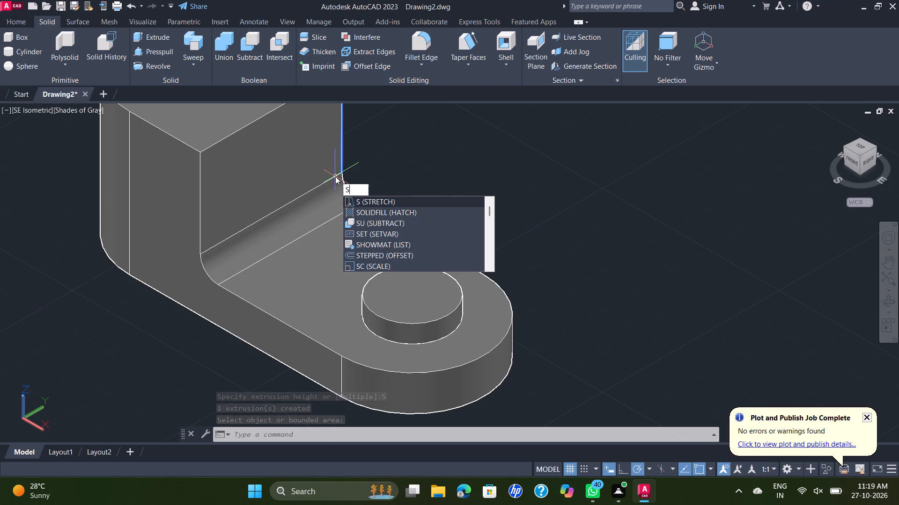
key(BackSpace)
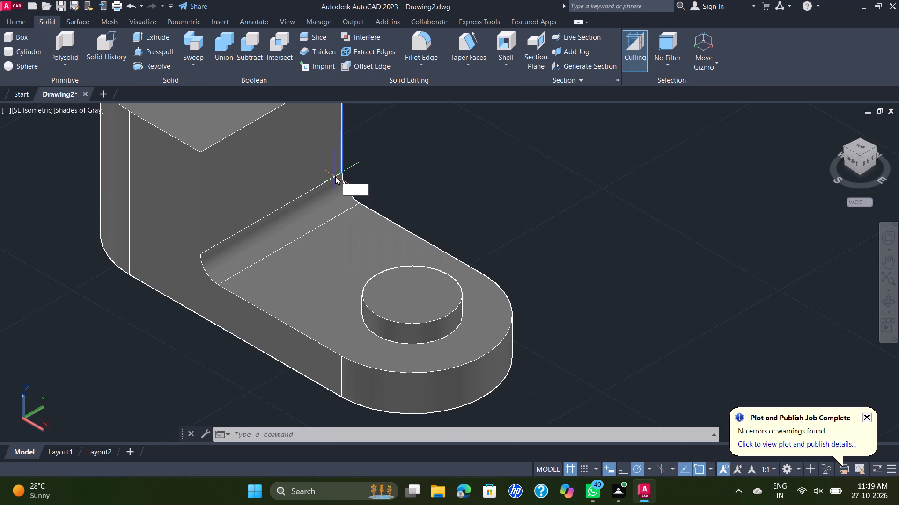
key(c)
key(Return)
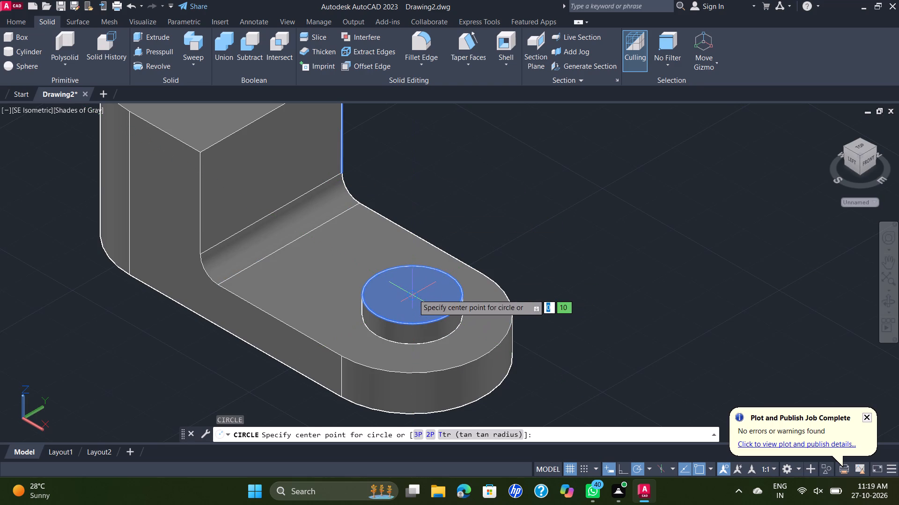
click(413, 294)
key(d)
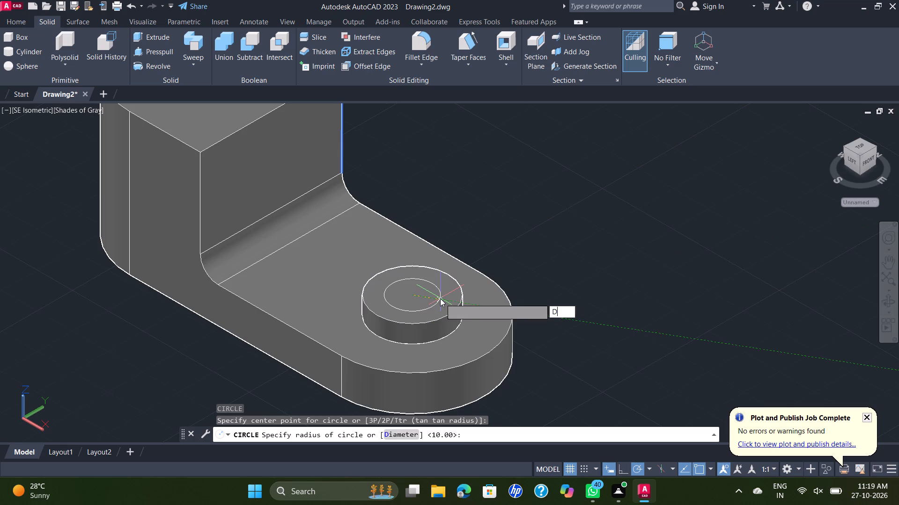
key(Return)
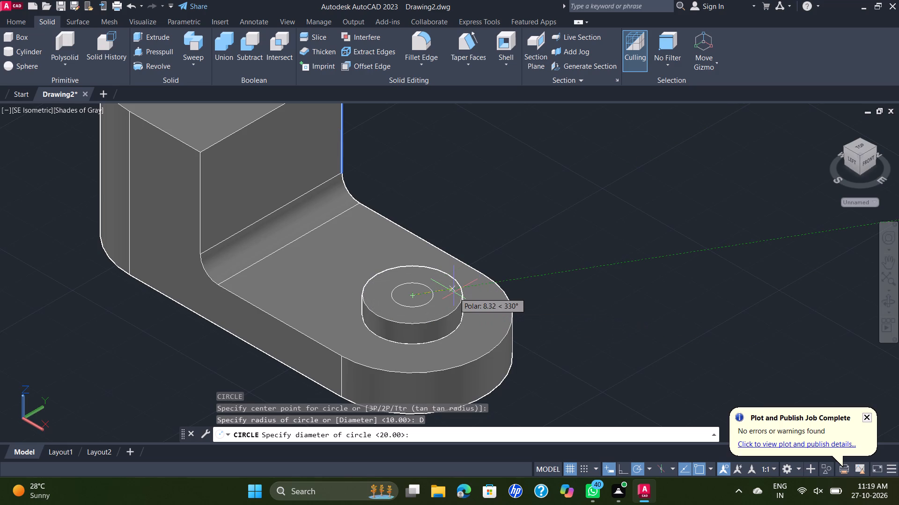
text(16)
key(Return)
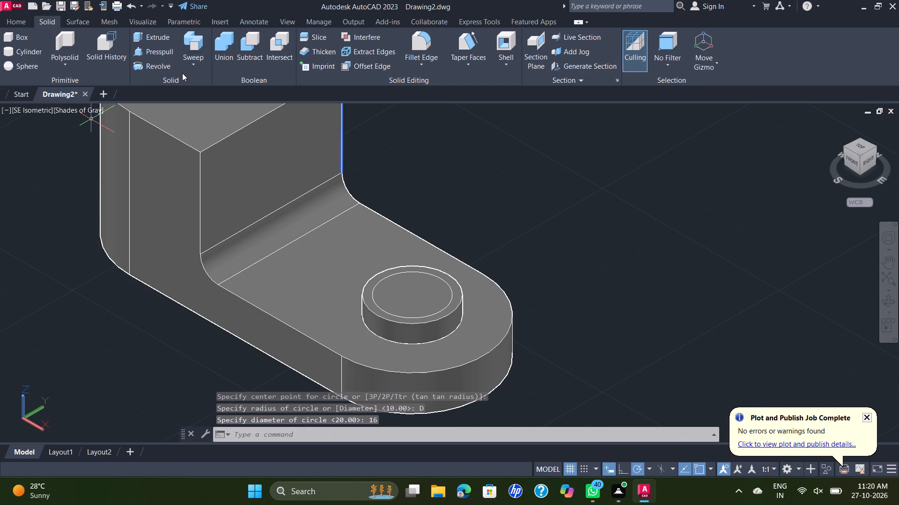
Press-pull the 16 mm circle down through the boss to cut it into a raised ring around the hole.
click(165, 52)
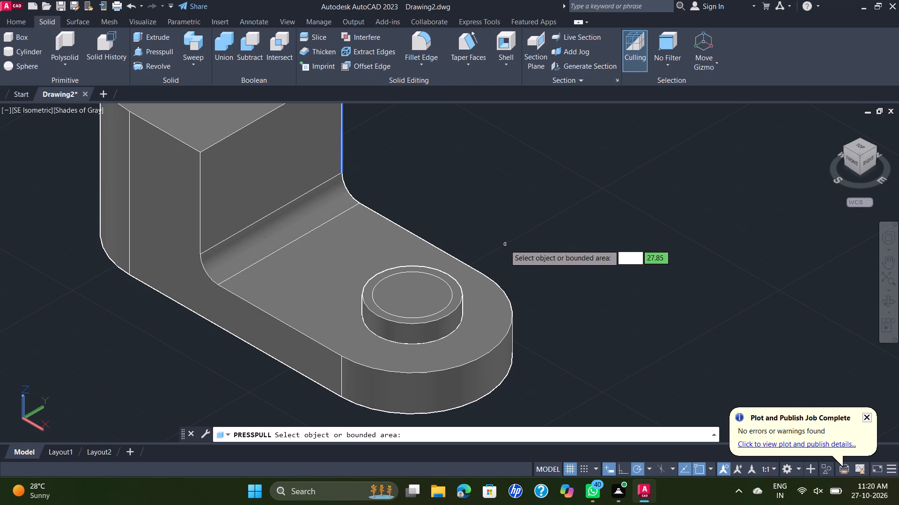
click(416, 278)
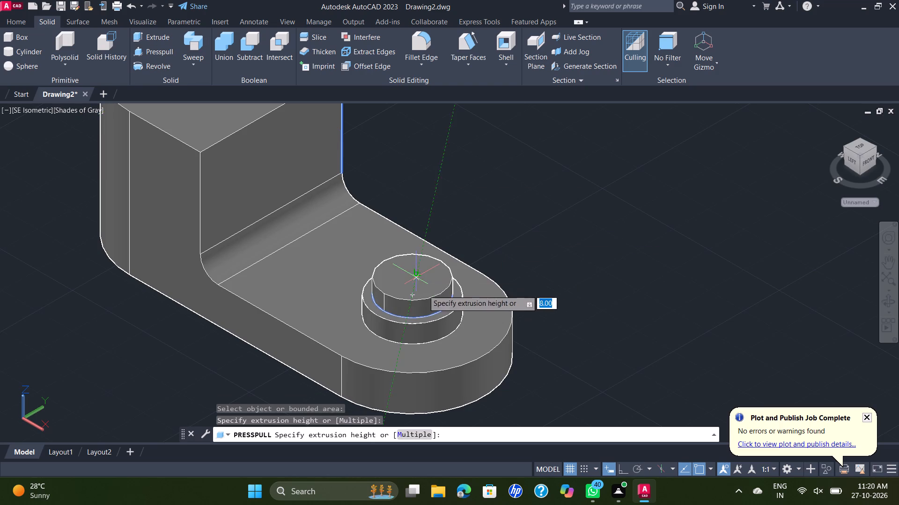
click(534, 415)
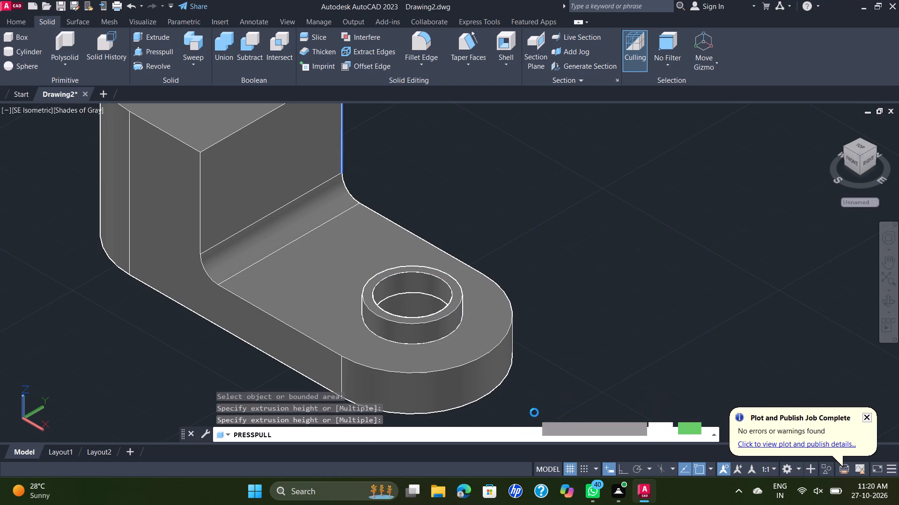
key(Escape)
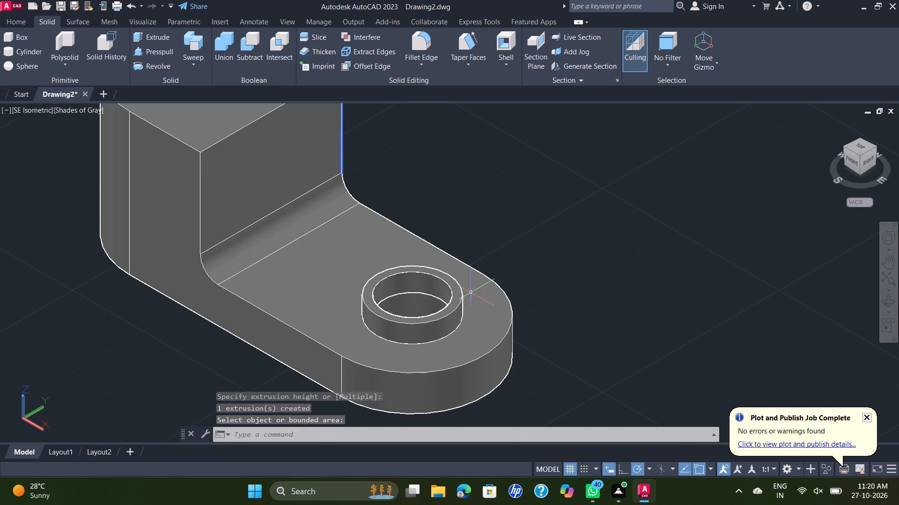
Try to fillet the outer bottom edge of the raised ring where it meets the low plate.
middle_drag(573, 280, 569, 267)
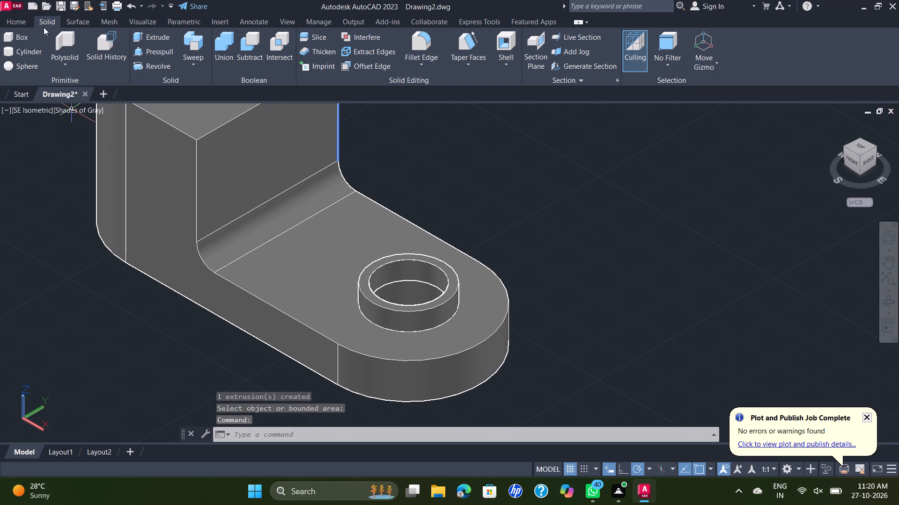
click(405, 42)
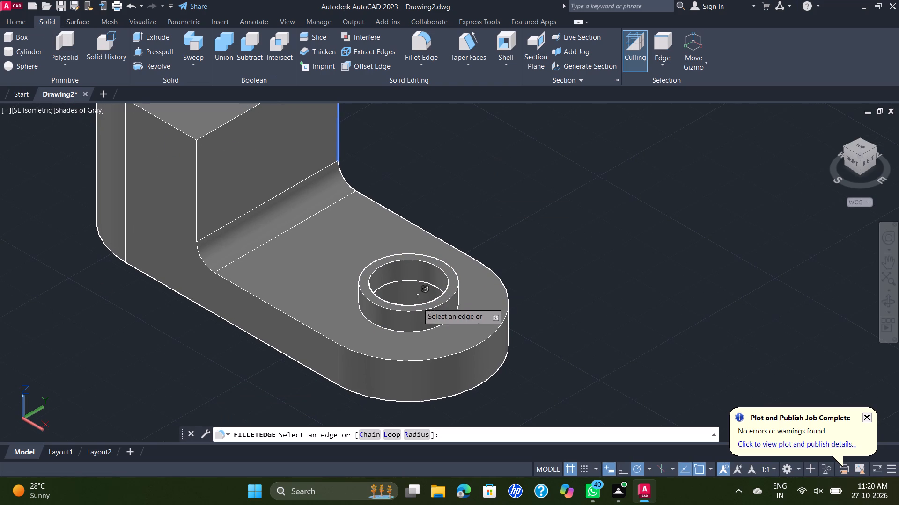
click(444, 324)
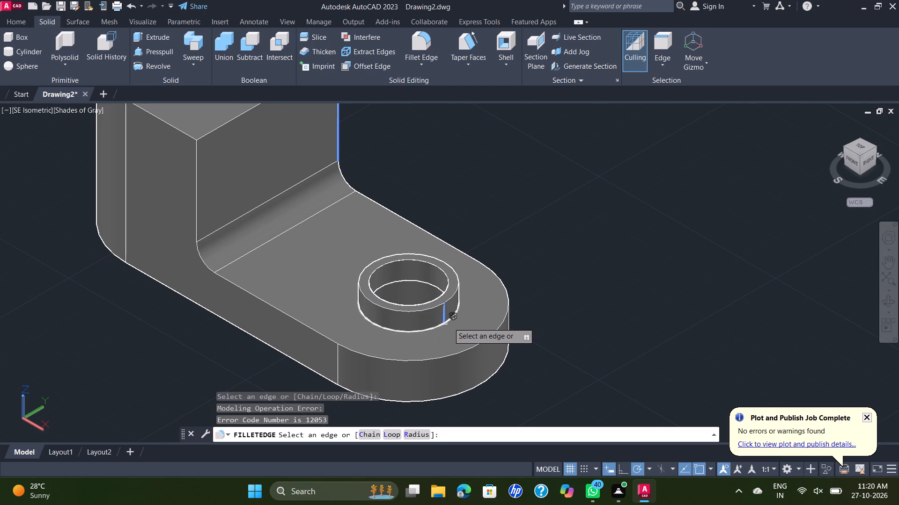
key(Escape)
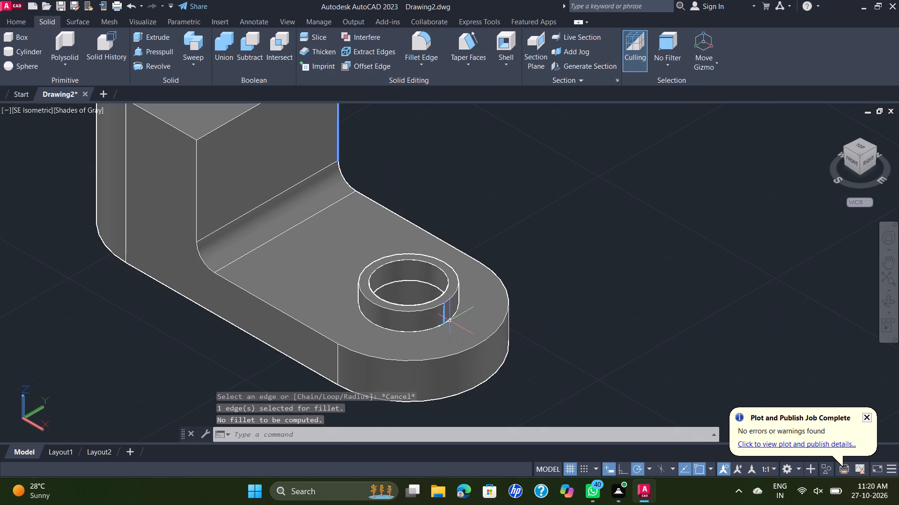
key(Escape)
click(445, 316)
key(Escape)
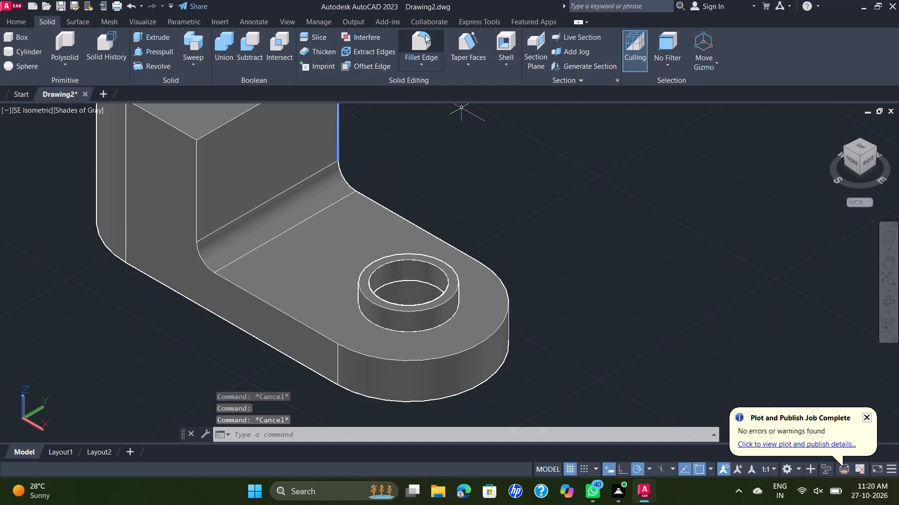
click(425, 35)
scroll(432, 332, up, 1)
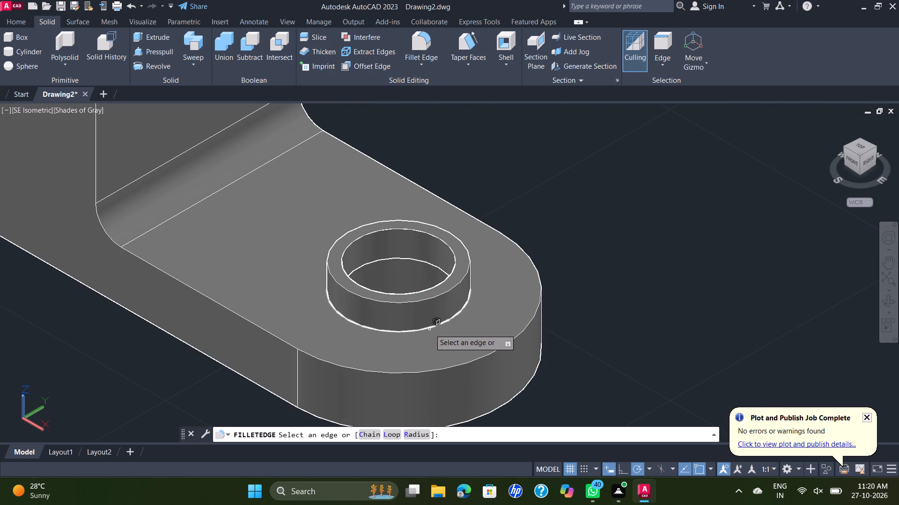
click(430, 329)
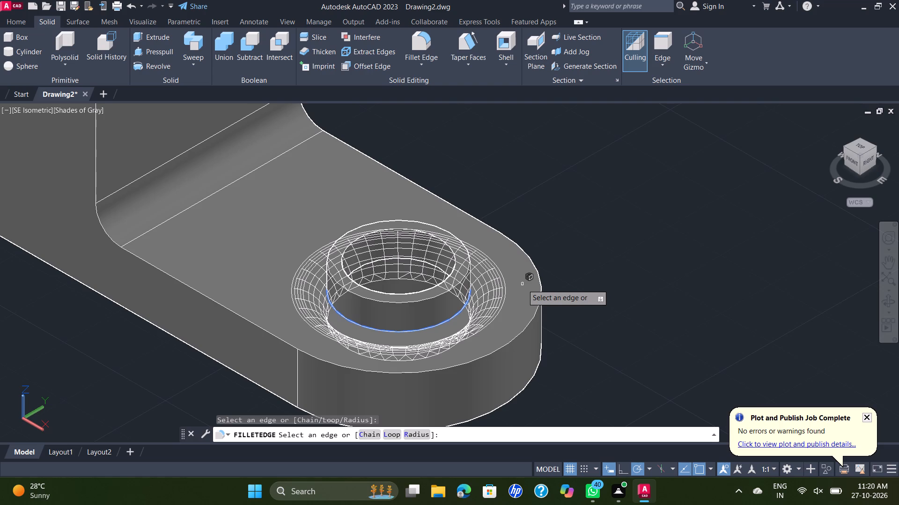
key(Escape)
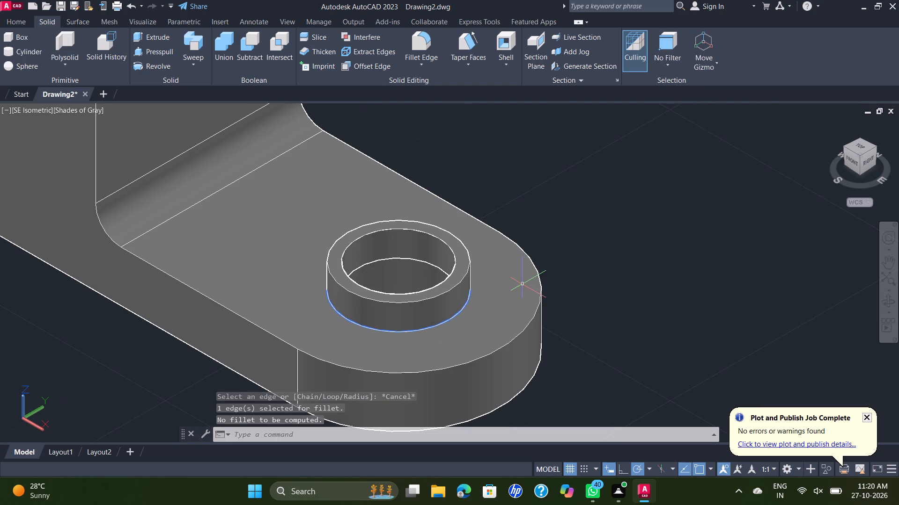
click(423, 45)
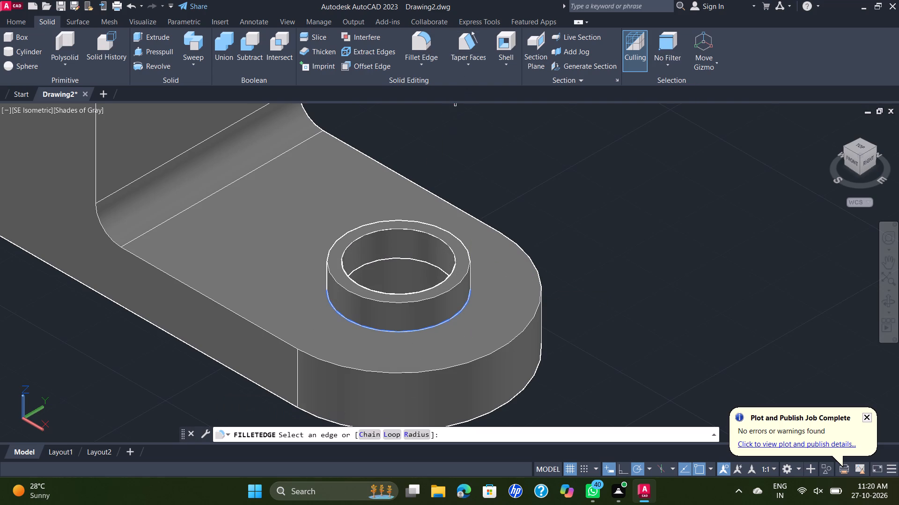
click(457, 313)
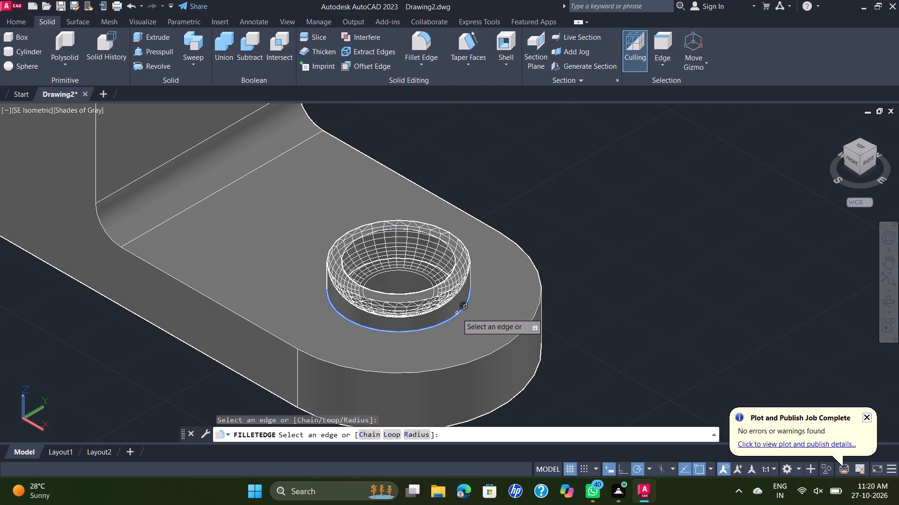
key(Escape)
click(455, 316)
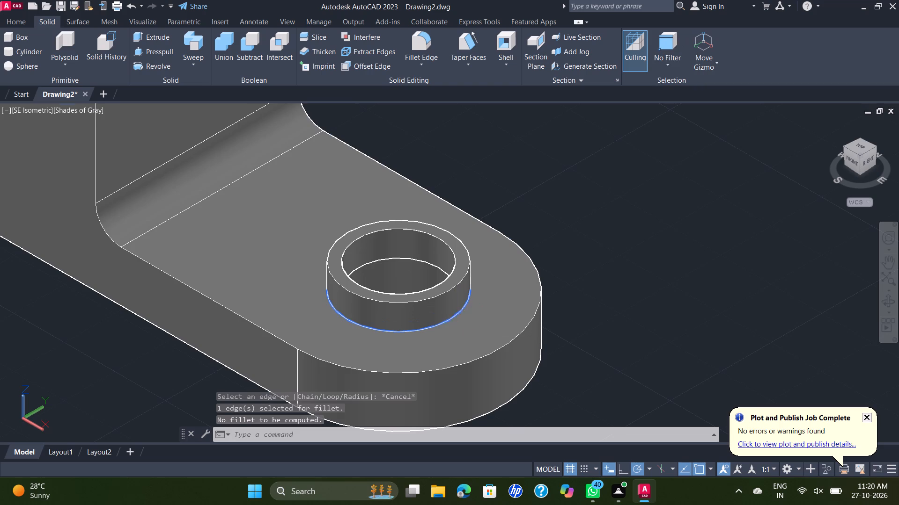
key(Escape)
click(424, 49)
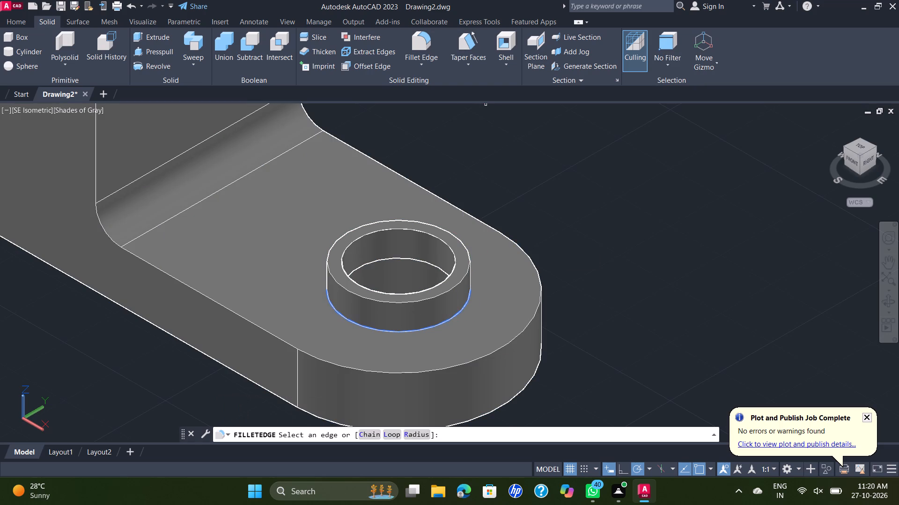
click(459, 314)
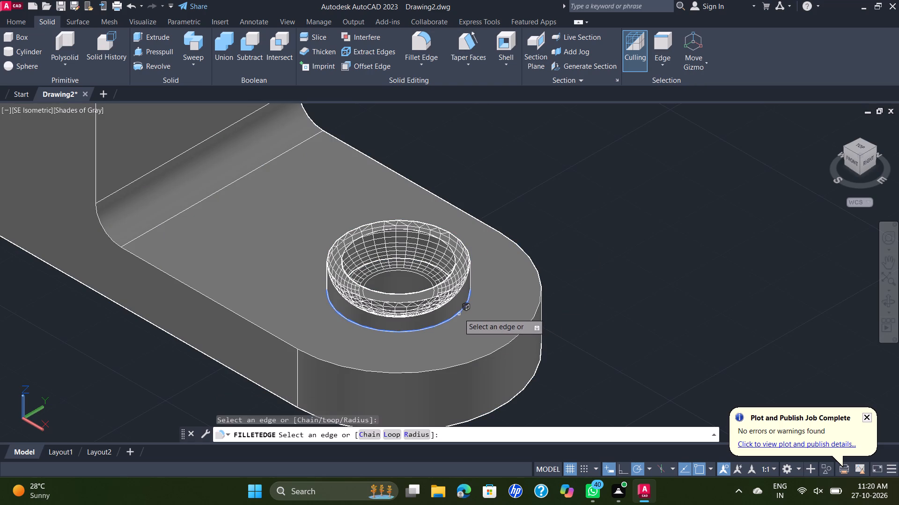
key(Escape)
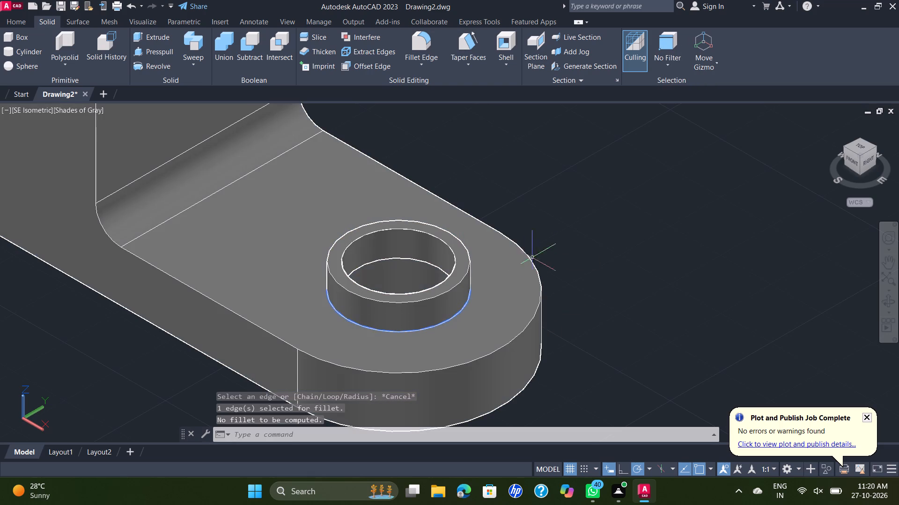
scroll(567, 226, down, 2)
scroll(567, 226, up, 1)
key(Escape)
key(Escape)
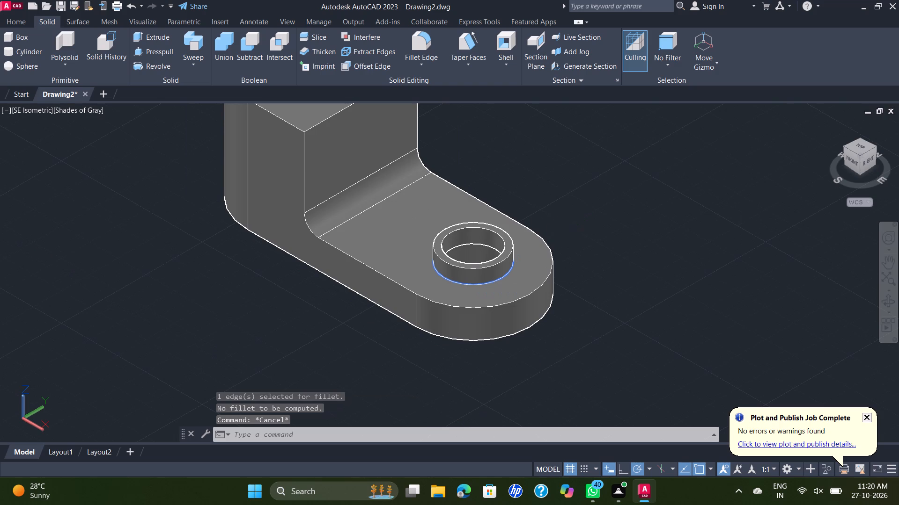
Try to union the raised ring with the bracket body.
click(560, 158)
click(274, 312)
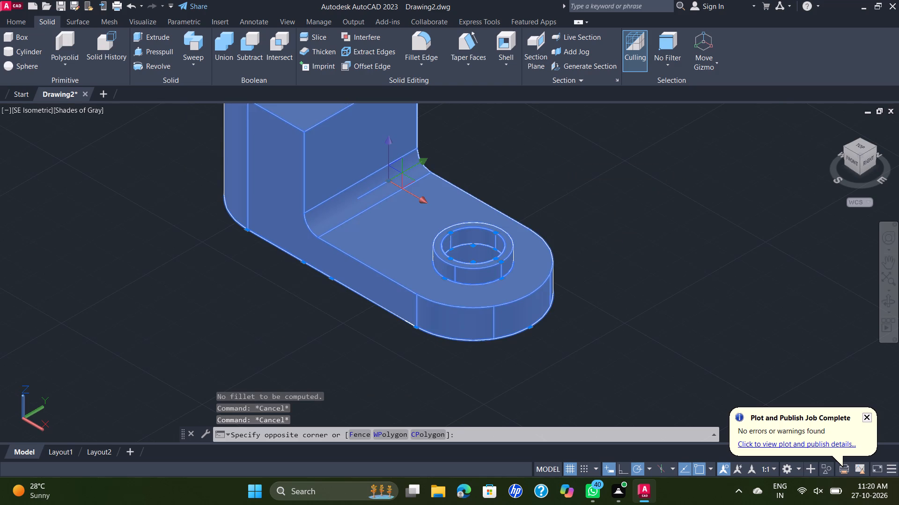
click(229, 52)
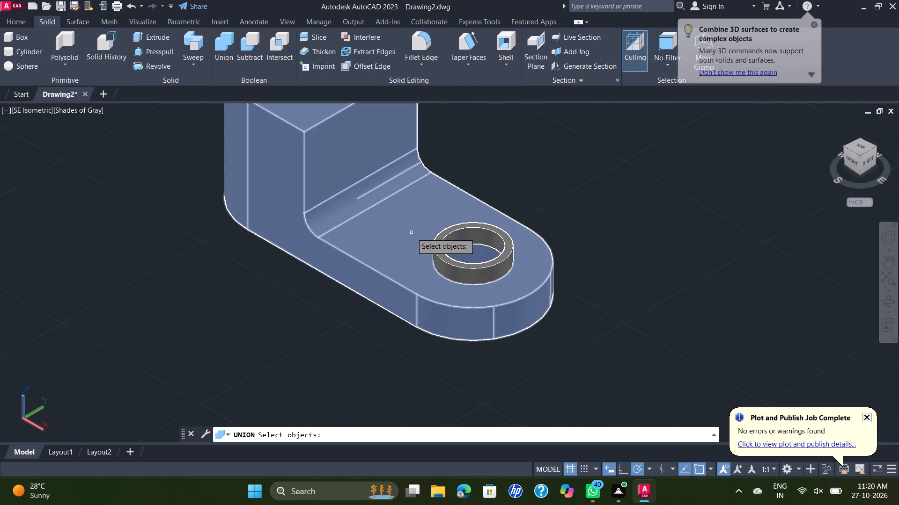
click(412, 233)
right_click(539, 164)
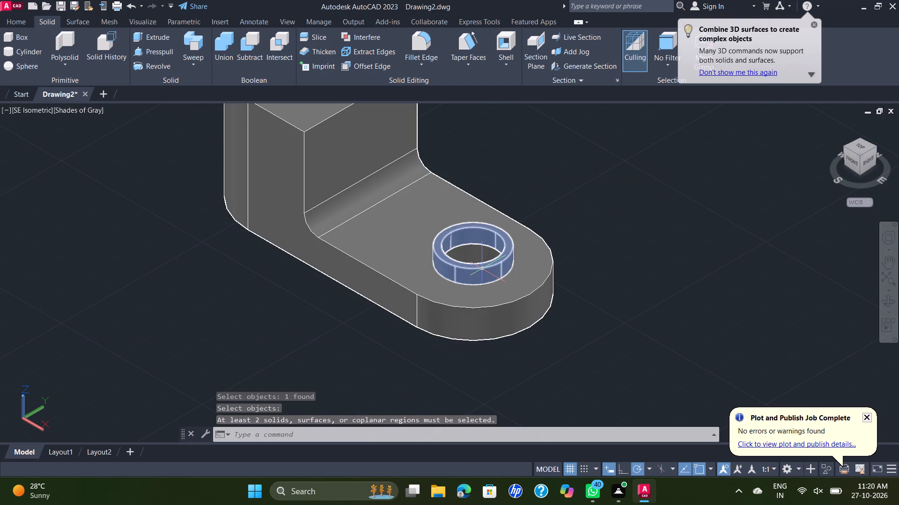
Union the whole bracket body and the raised ring on the low plate into one solid.
middle_drag(570, 226, 514, 315)
scroll(516, 314, down, 1)
click(630, 157)
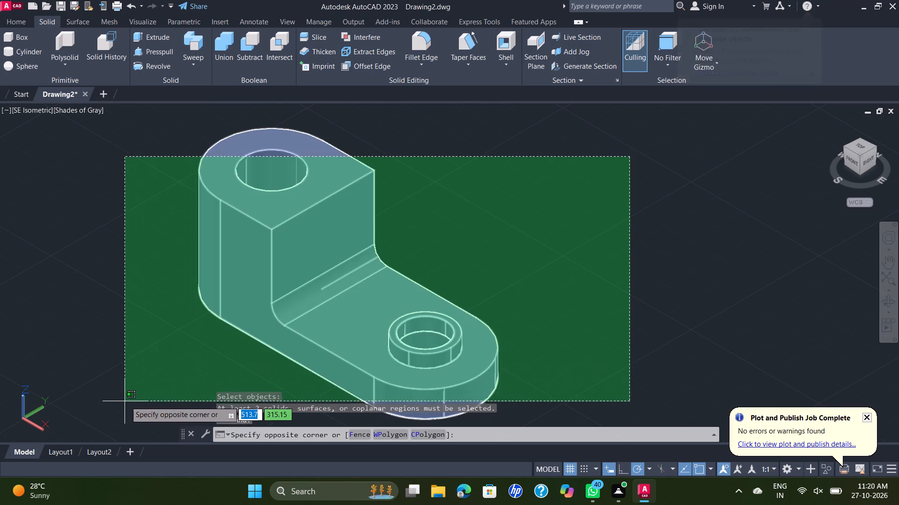
click(125, 398)
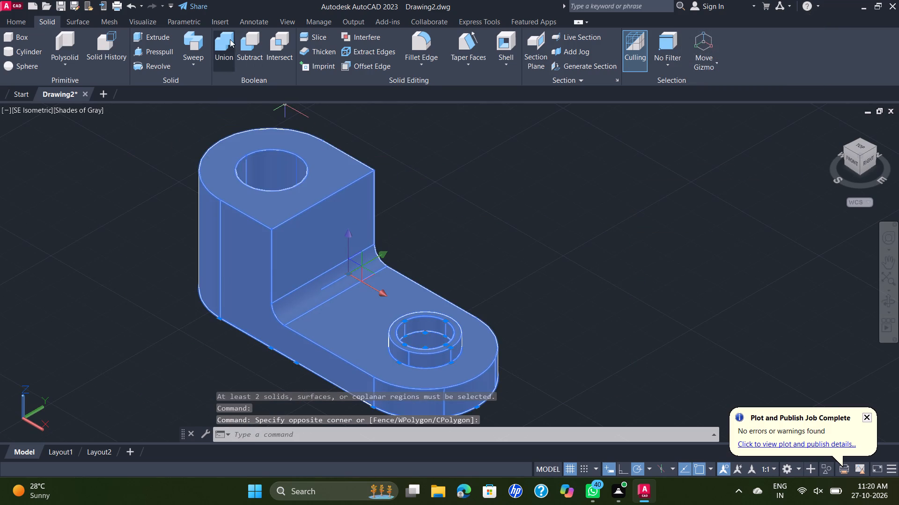
click(229, 39)
click(606, 116)
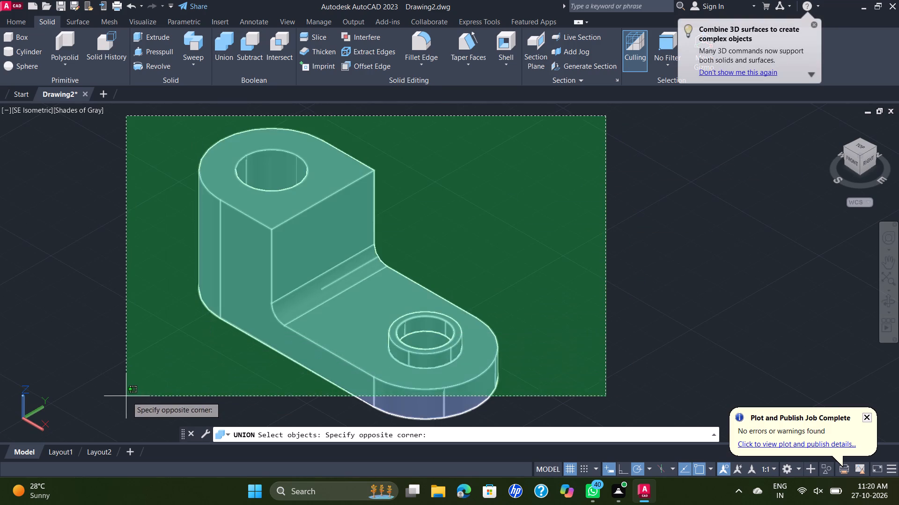
click(130, 393)
right_click(597, 228)
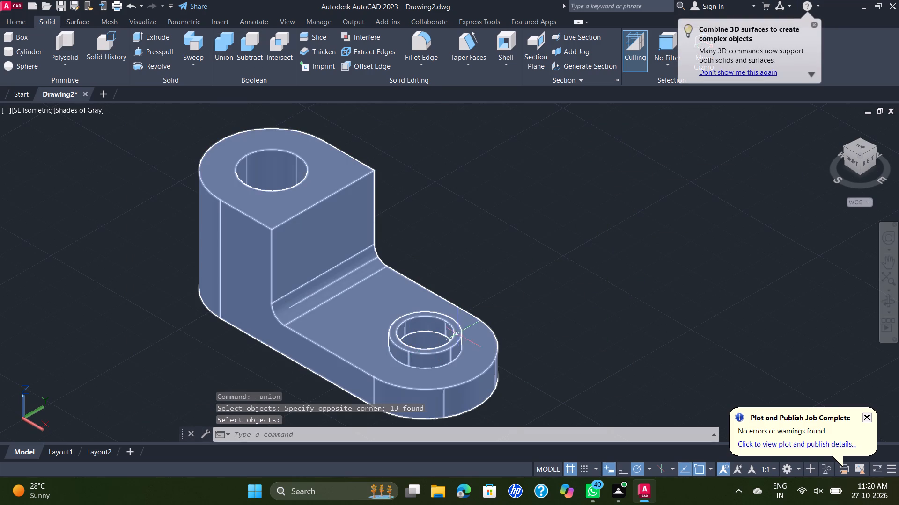
Fillet the outer bottom edge of the raised ring where it meets the low plate.
scroll(496, 297, down, 3)
middle_drag(503, 288, 485, 273)
scroll(484, 272, up, 2)
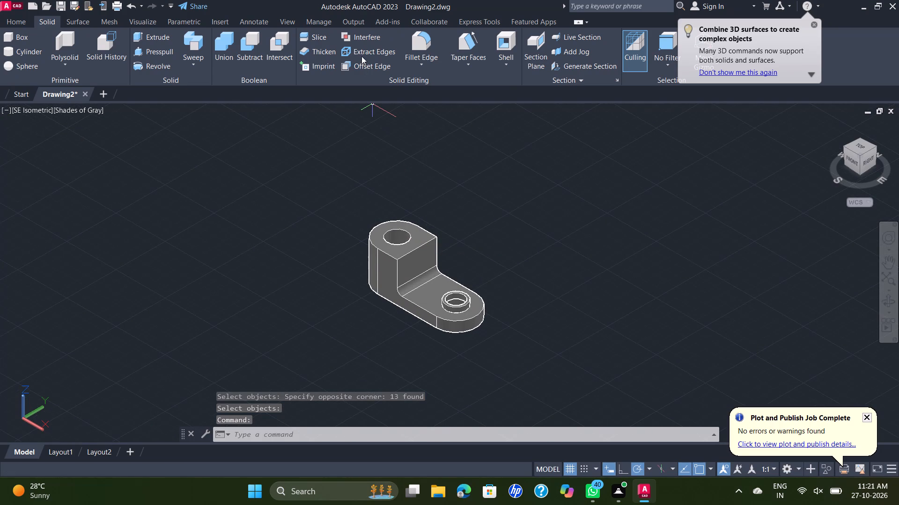
click(423, 36)
scroll(465, 249, up, 2)
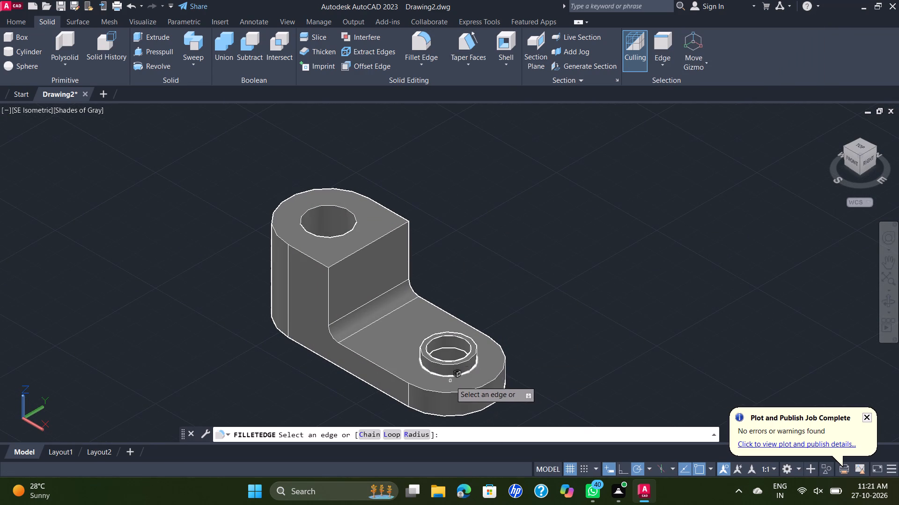
scroll(459, 368, up, 2)
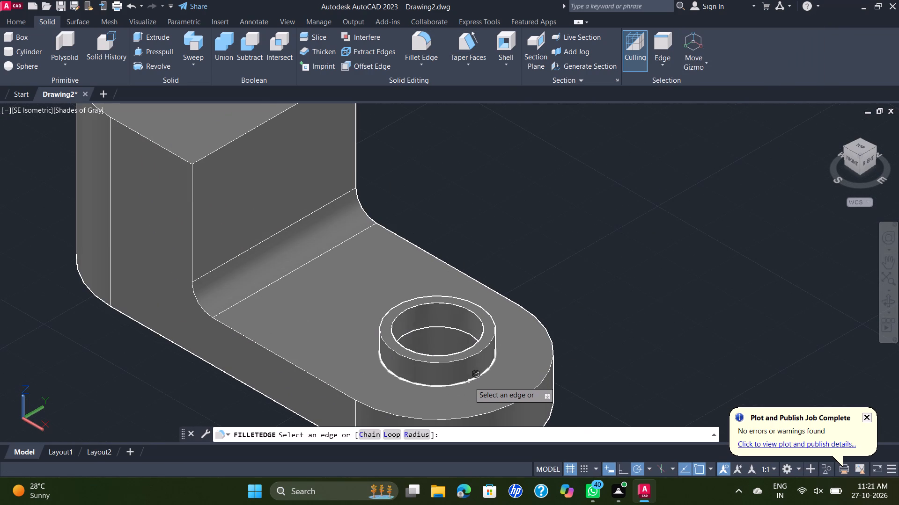
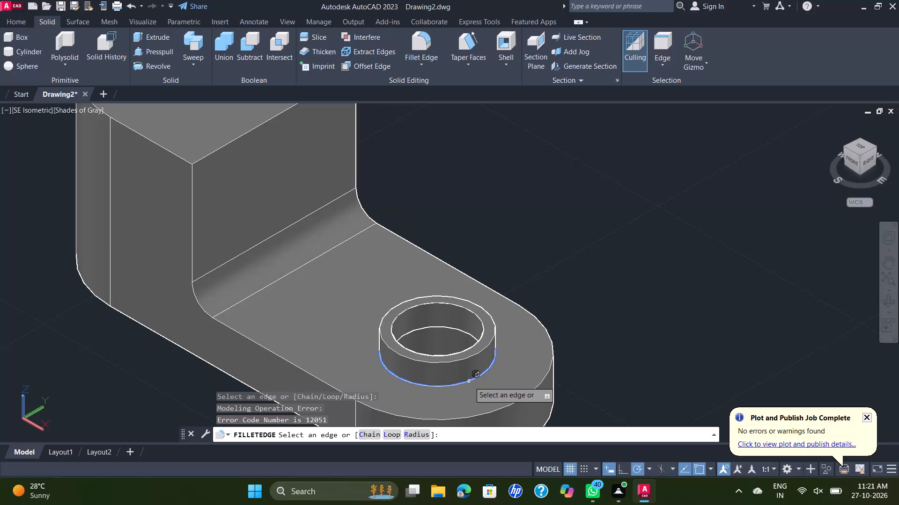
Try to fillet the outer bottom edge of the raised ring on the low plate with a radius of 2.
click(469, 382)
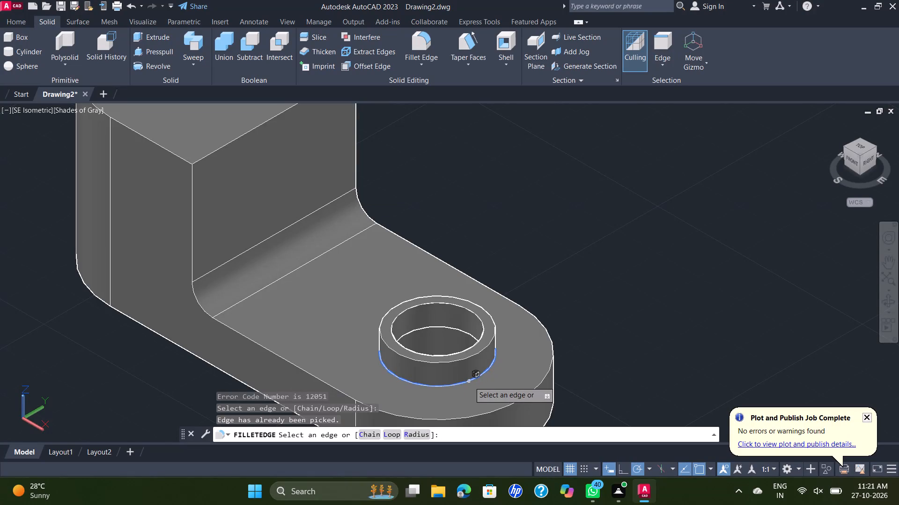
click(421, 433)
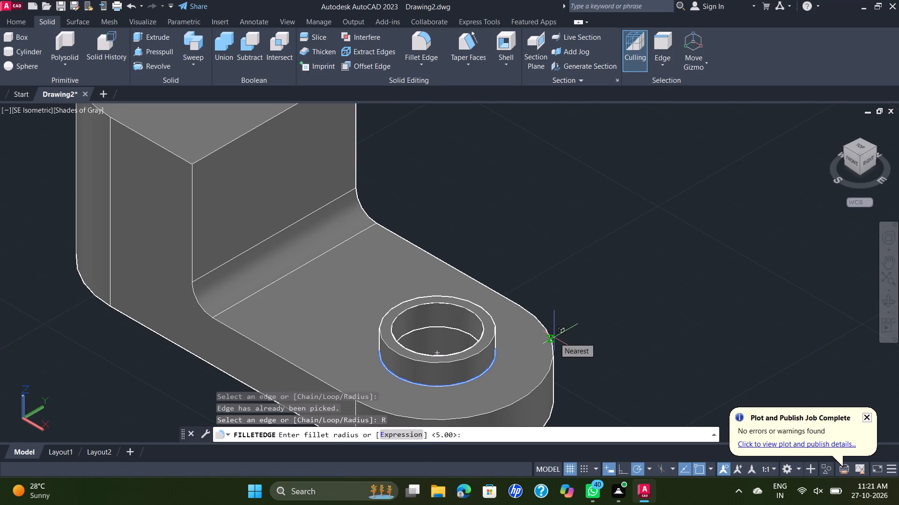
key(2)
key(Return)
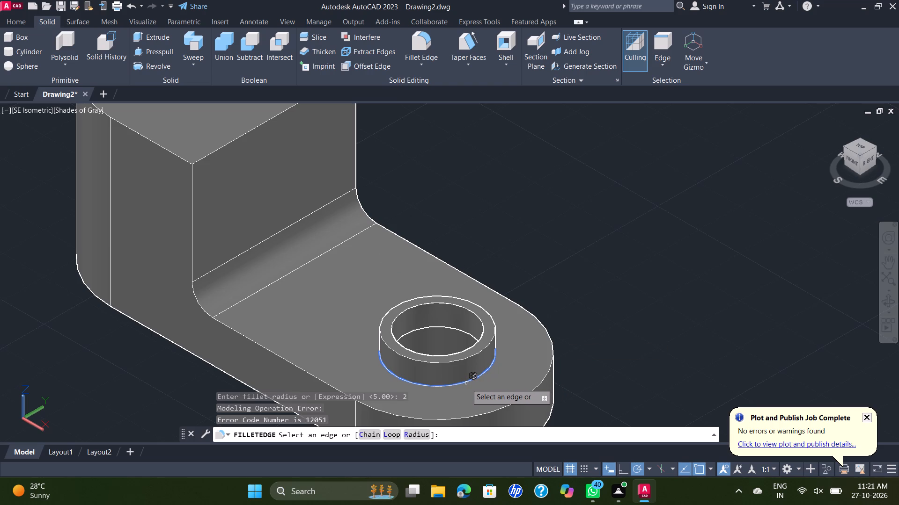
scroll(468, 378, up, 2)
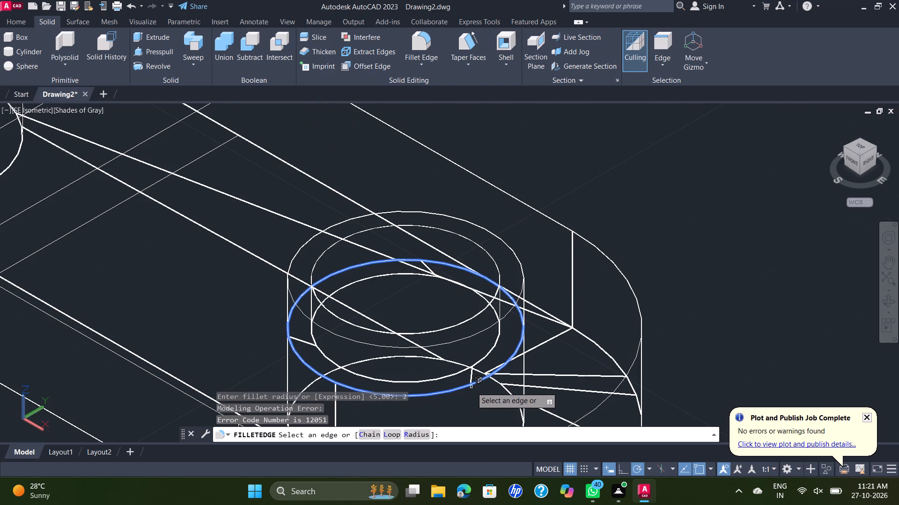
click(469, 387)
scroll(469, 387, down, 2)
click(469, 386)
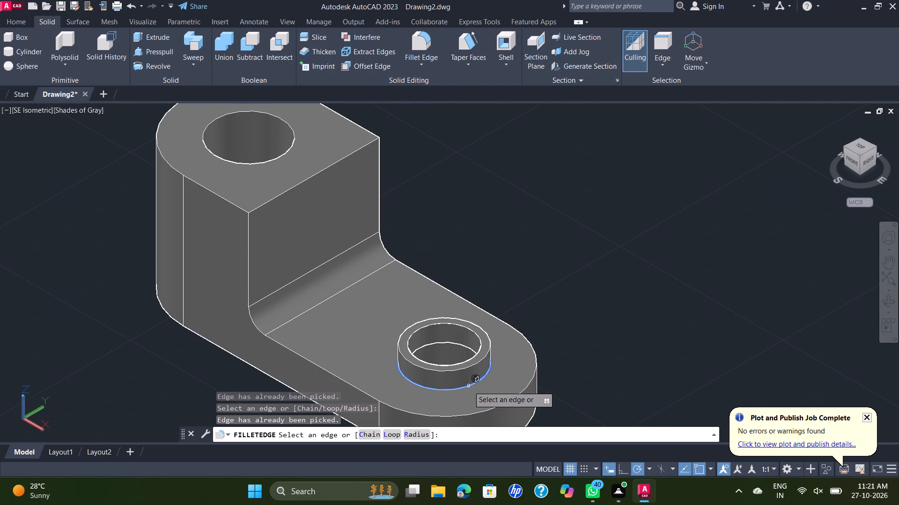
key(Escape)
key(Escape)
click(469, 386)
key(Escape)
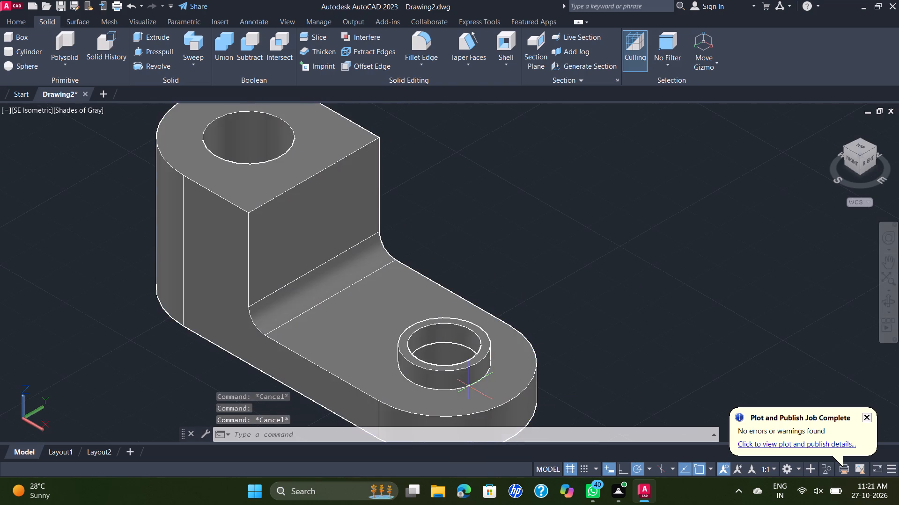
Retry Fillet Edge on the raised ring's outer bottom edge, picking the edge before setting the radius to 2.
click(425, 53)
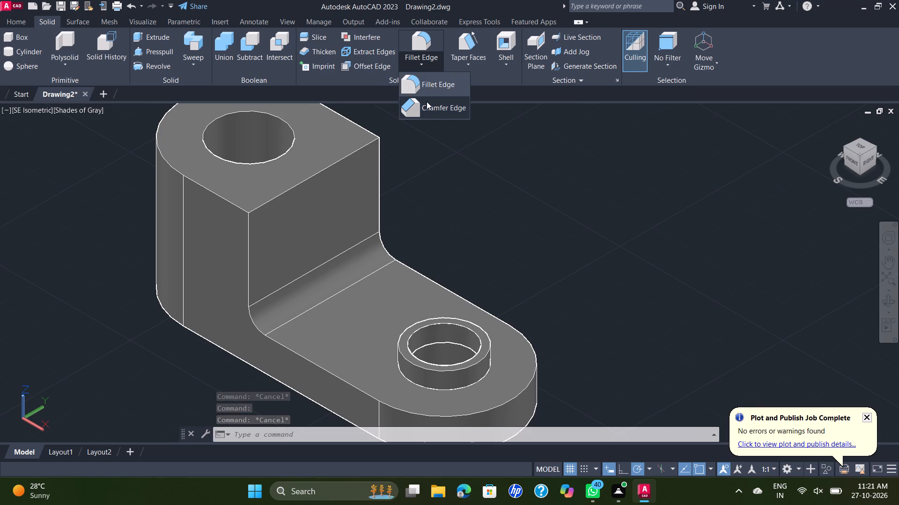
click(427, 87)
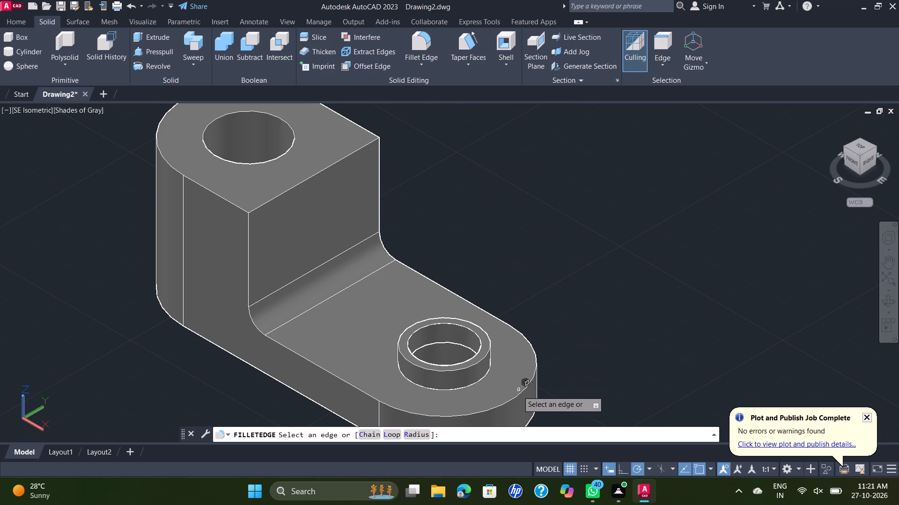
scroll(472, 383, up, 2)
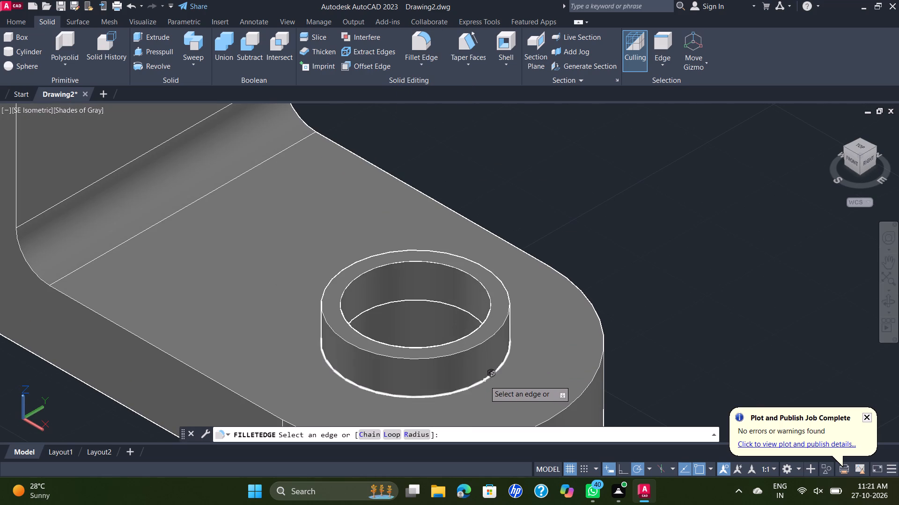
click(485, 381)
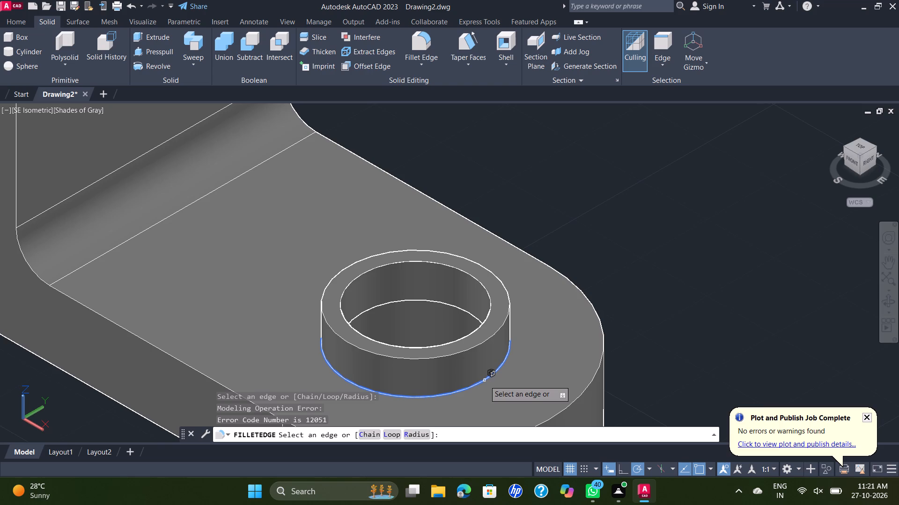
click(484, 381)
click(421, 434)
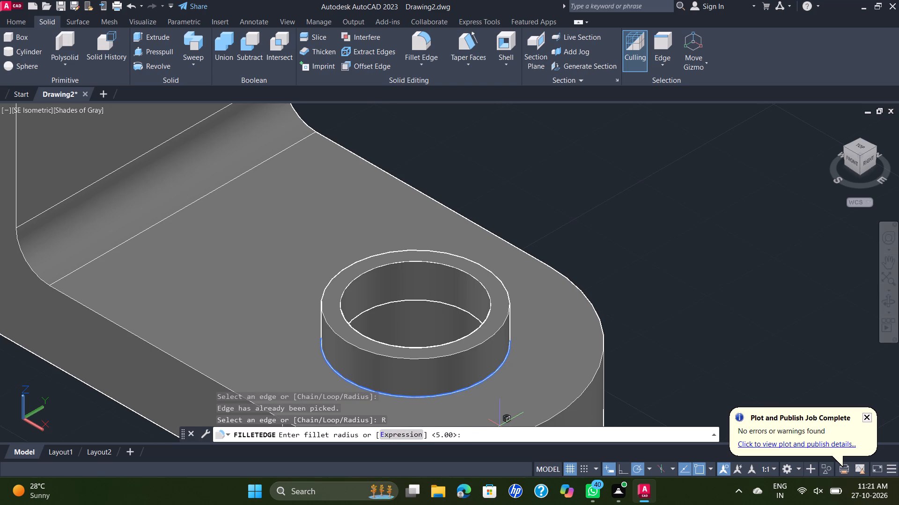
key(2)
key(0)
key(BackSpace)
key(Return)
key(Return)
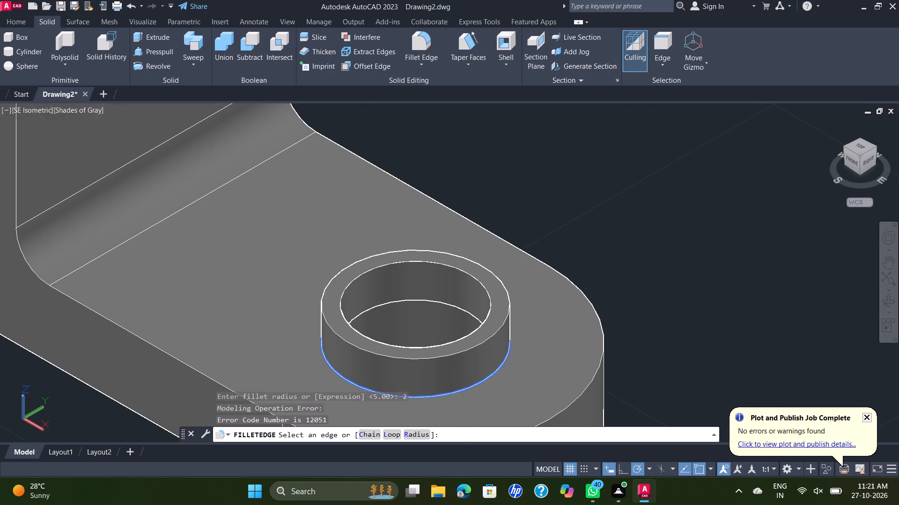
Move the united bracket solid clear of its underlying construction outlines, using the picked top-edge point as the displacement.
scroll(548, 297, down, 3)
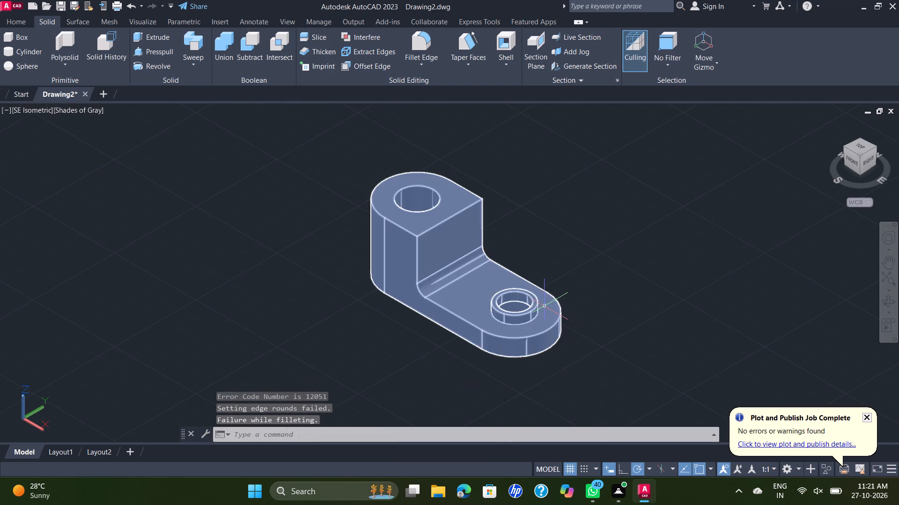
click(543, 309)
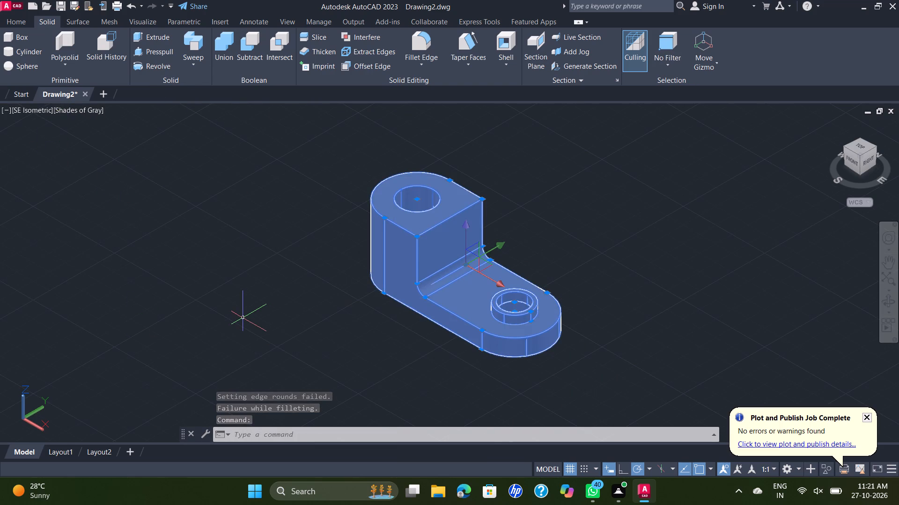
key(m)
key(Return)
click(403, 230)
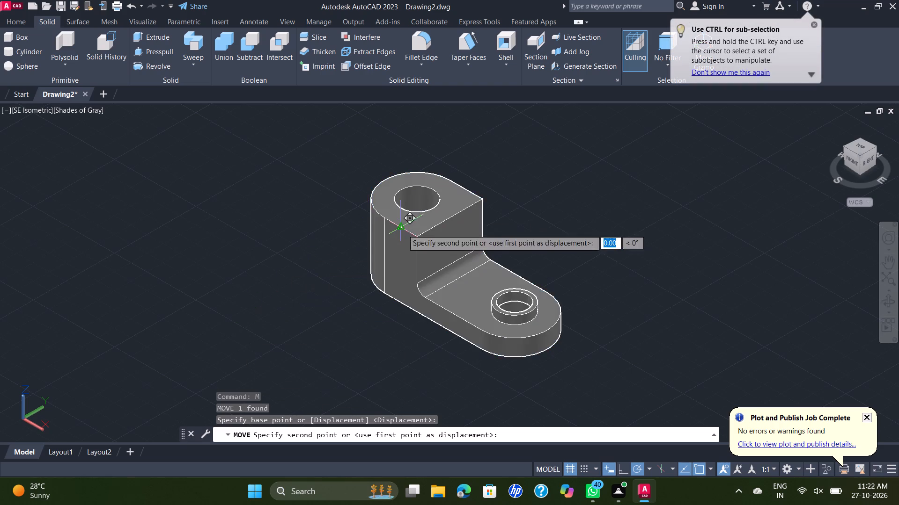
right_click(385, 223)
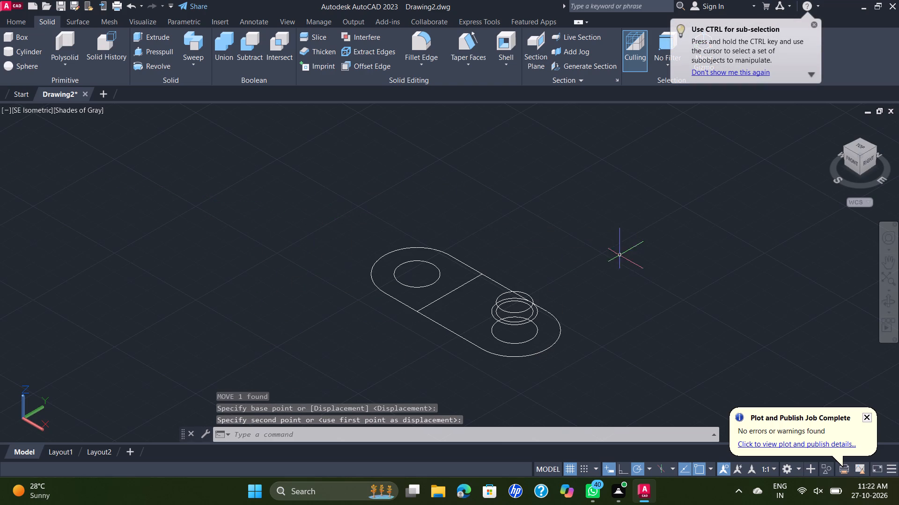
Erase all the leftover construction outlines and circles at the bracket's original location.
scroll(620, 255, down, 6)
click(625, 238)
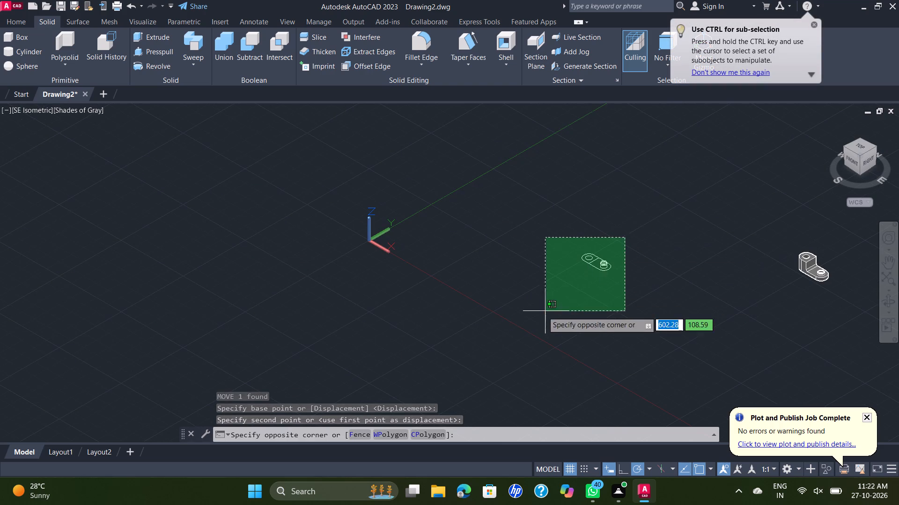
click(539, 303)
key(Delete)
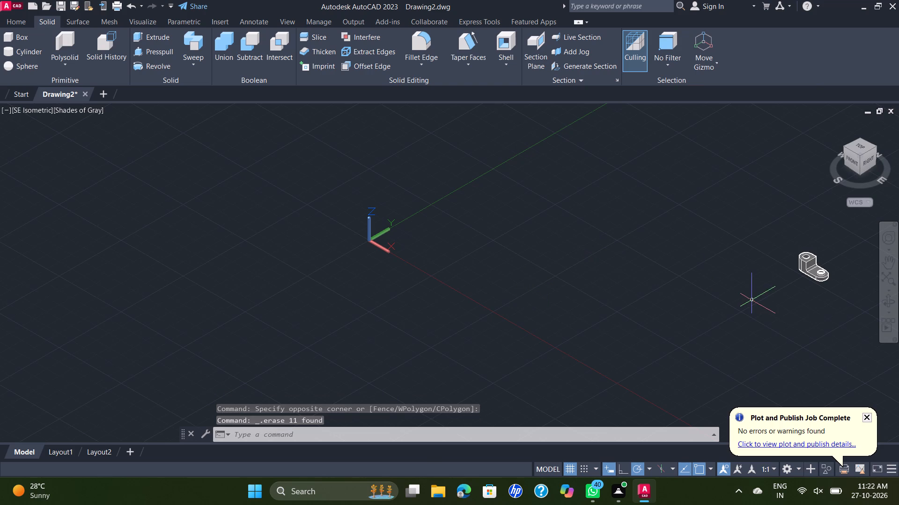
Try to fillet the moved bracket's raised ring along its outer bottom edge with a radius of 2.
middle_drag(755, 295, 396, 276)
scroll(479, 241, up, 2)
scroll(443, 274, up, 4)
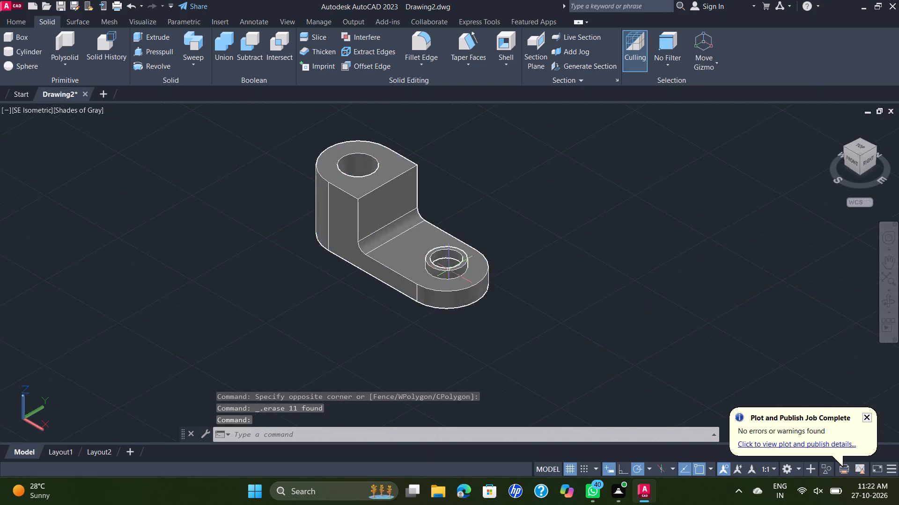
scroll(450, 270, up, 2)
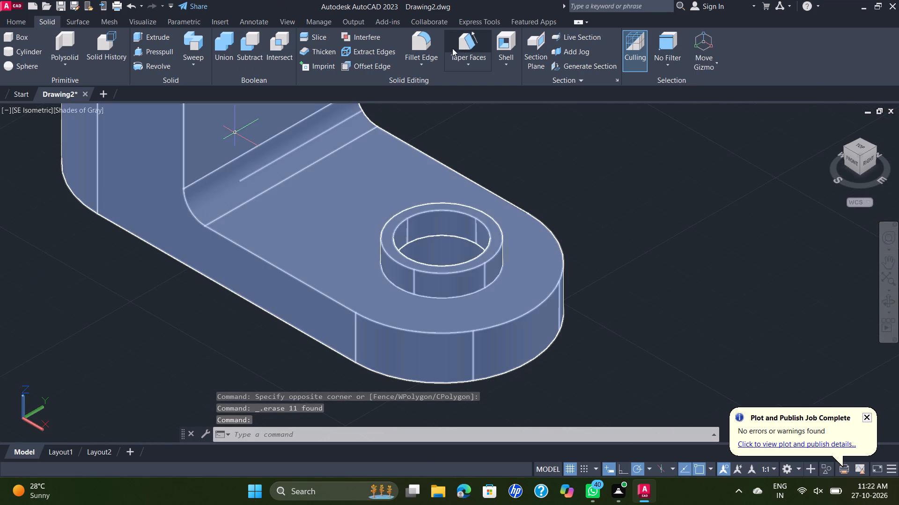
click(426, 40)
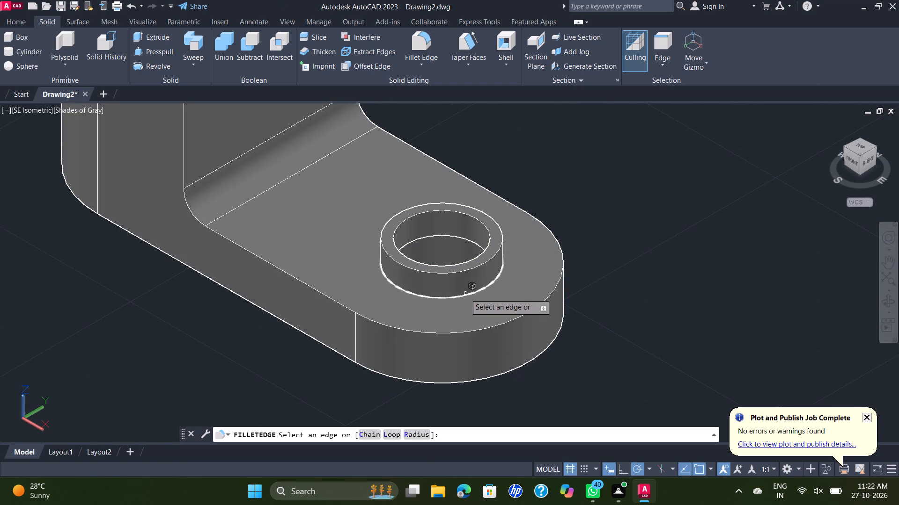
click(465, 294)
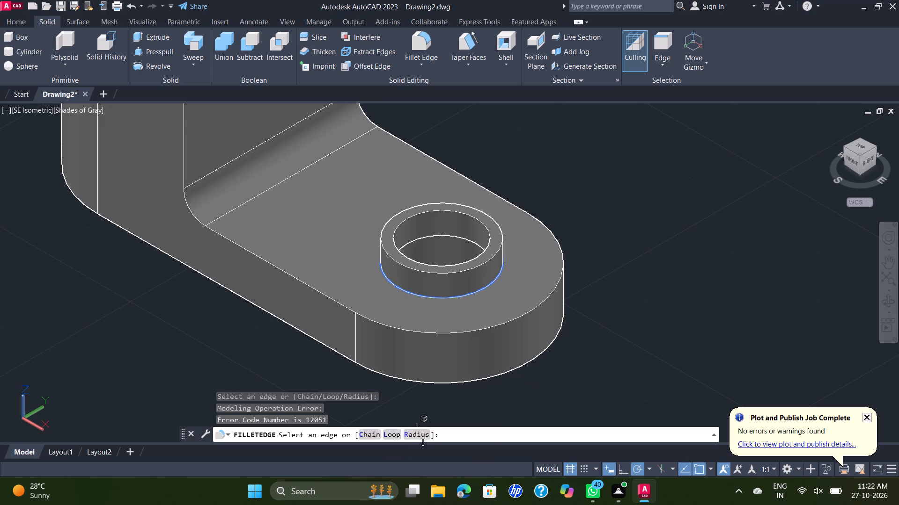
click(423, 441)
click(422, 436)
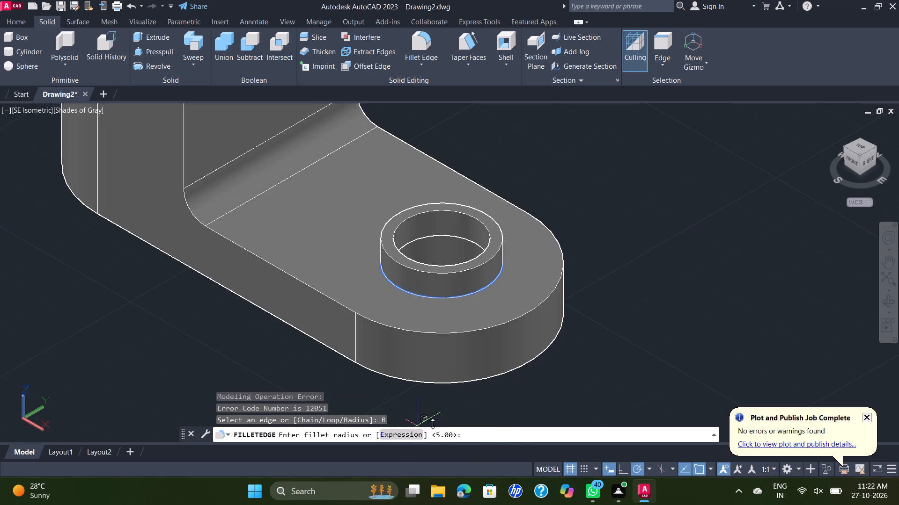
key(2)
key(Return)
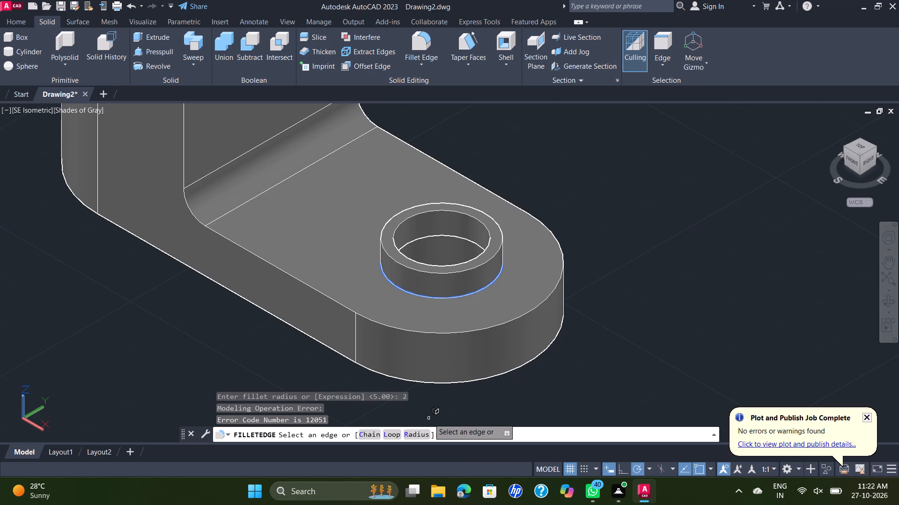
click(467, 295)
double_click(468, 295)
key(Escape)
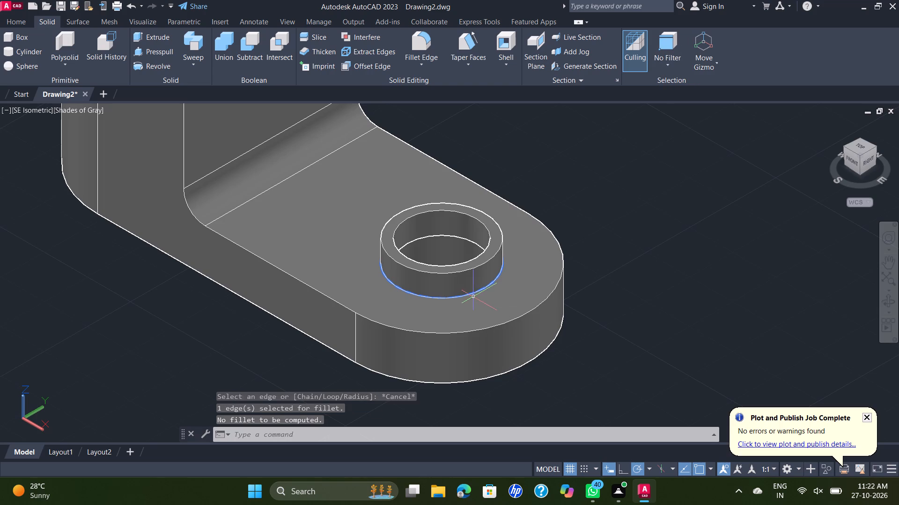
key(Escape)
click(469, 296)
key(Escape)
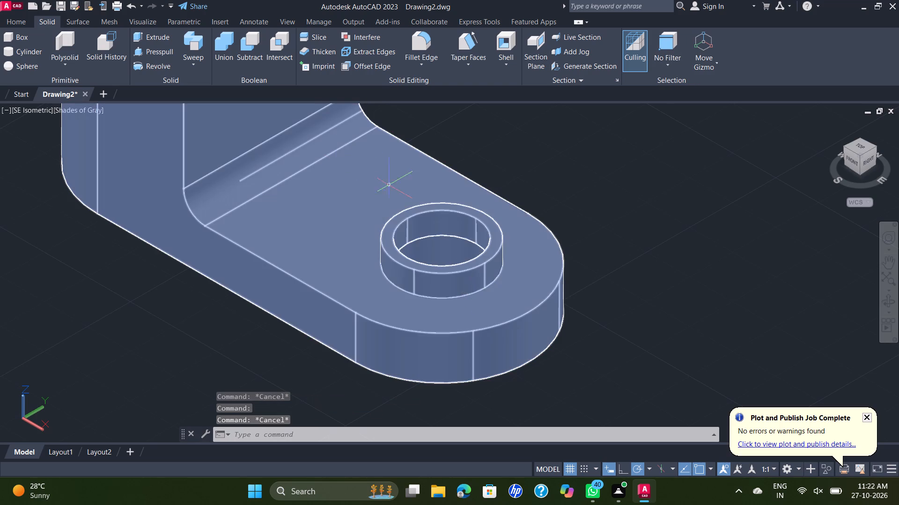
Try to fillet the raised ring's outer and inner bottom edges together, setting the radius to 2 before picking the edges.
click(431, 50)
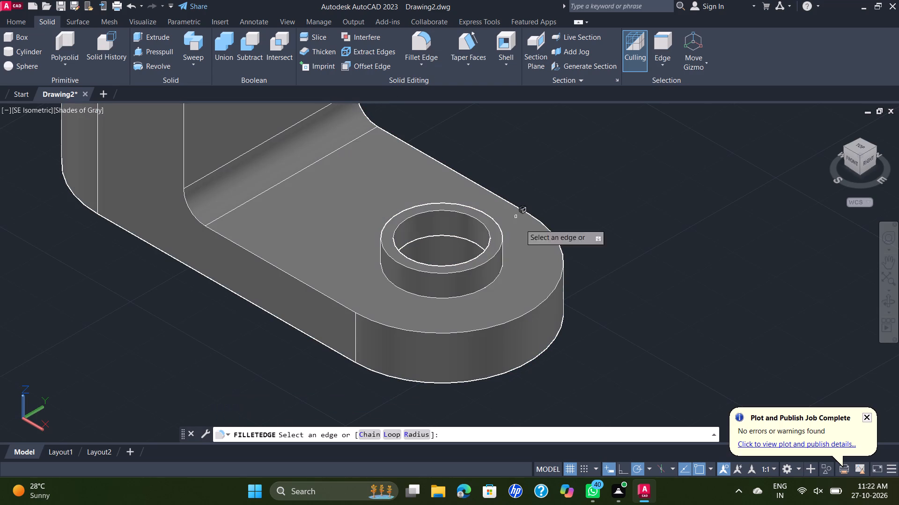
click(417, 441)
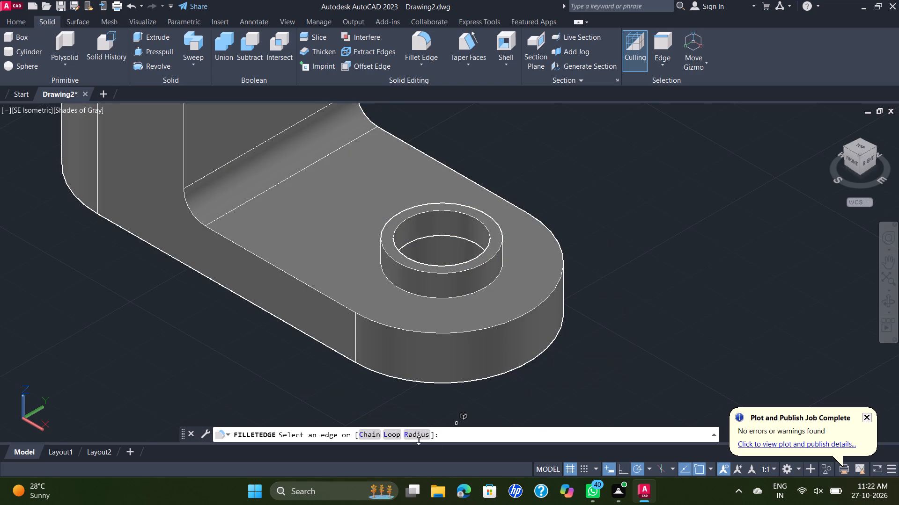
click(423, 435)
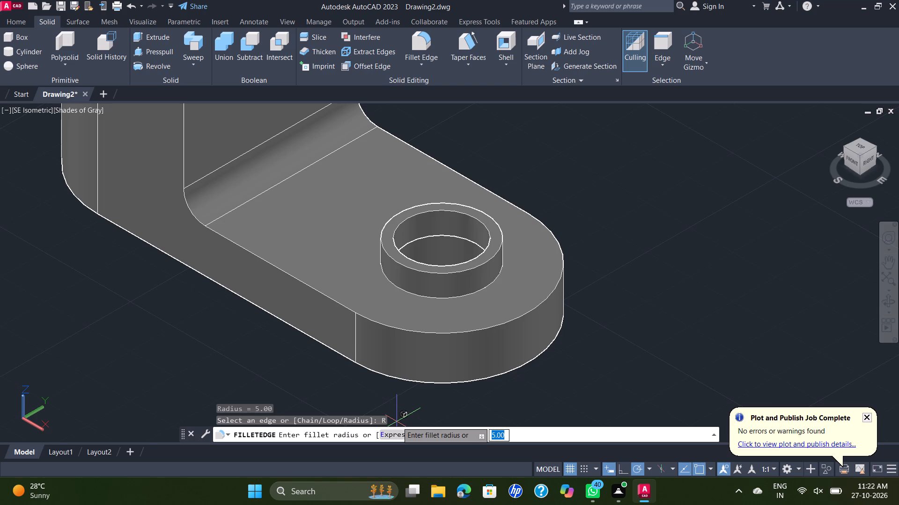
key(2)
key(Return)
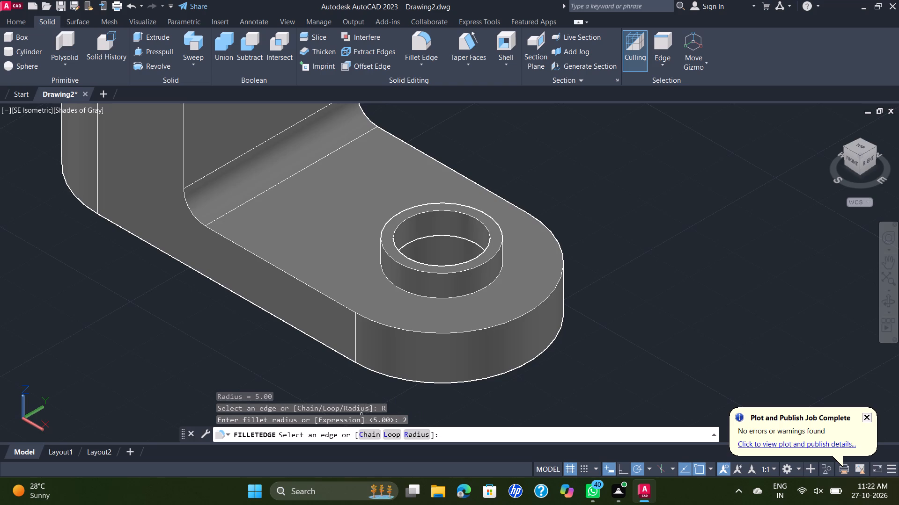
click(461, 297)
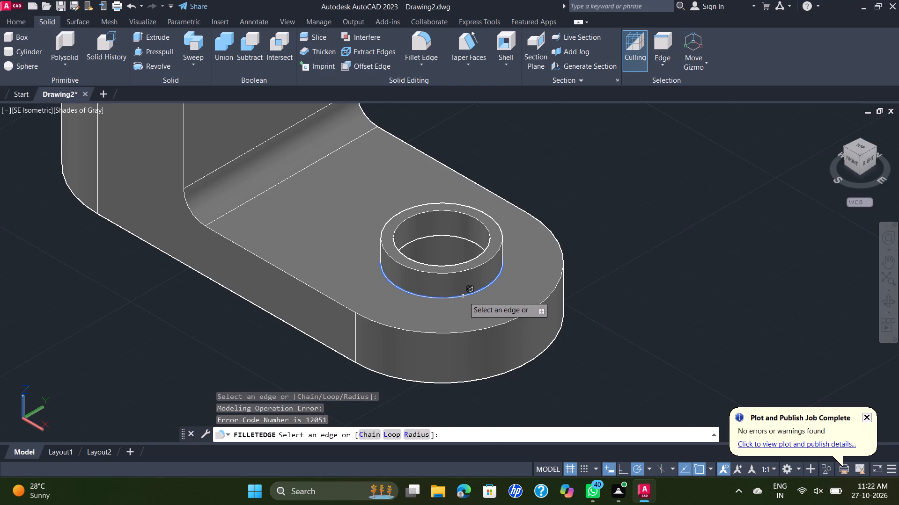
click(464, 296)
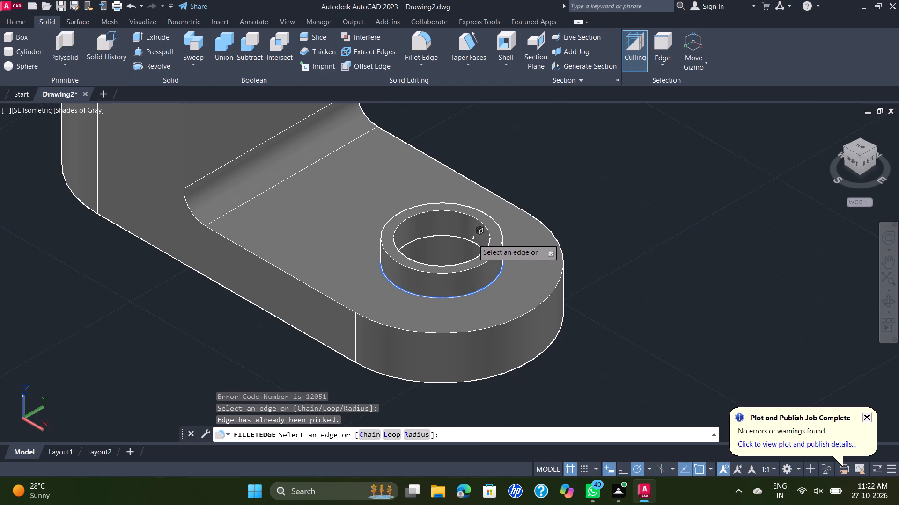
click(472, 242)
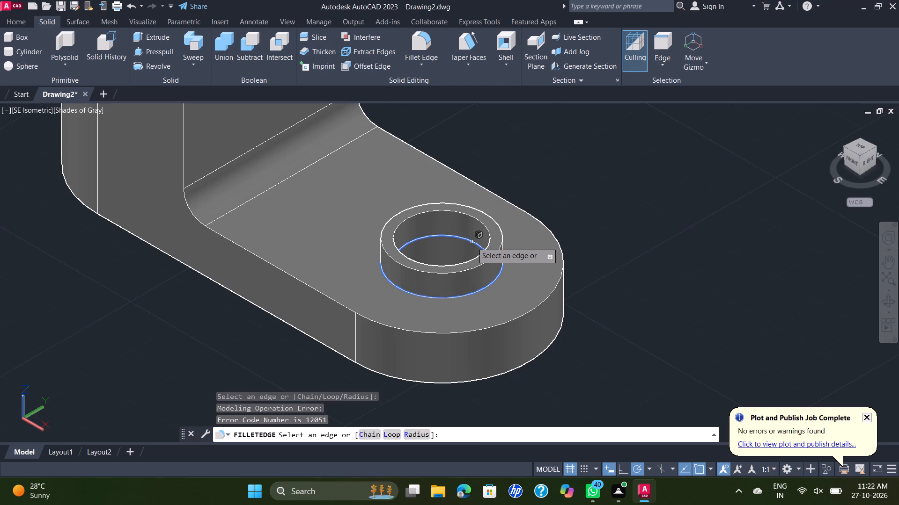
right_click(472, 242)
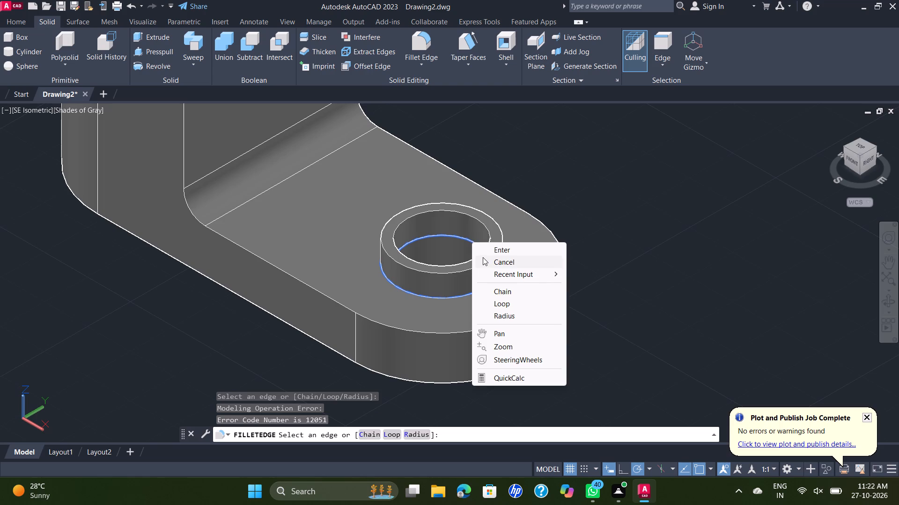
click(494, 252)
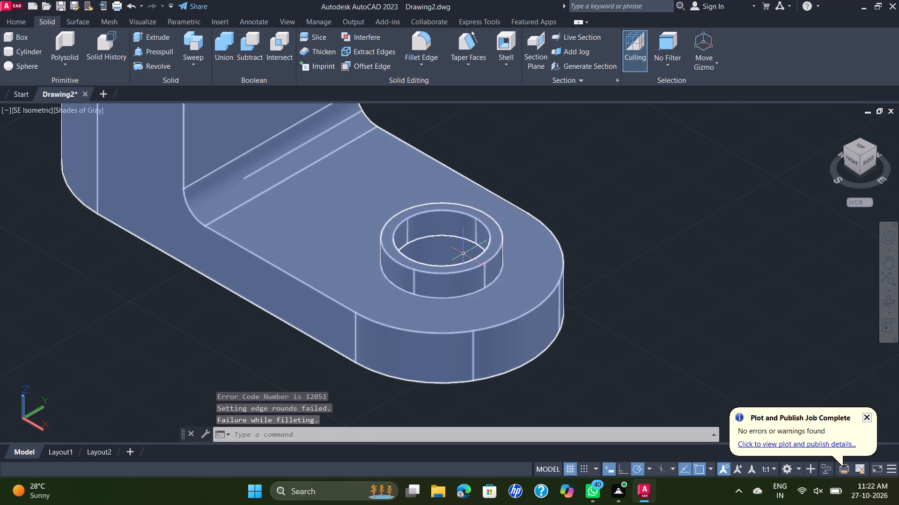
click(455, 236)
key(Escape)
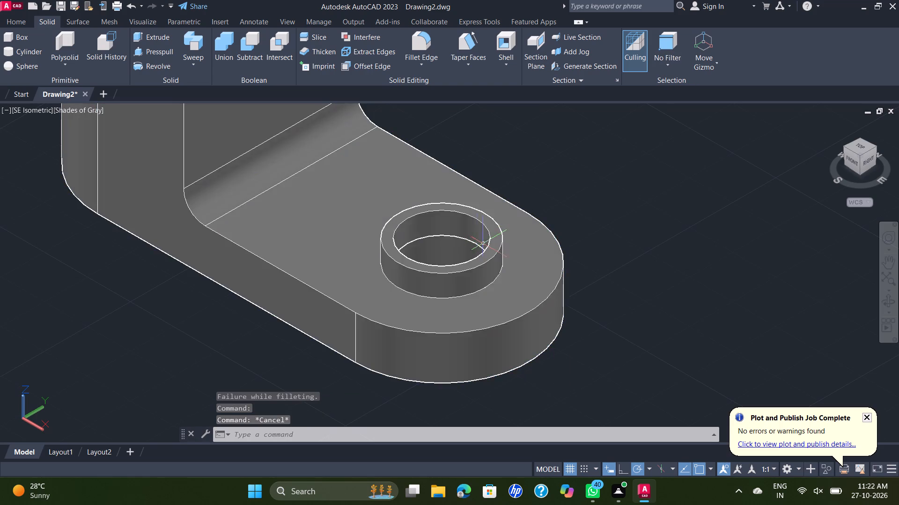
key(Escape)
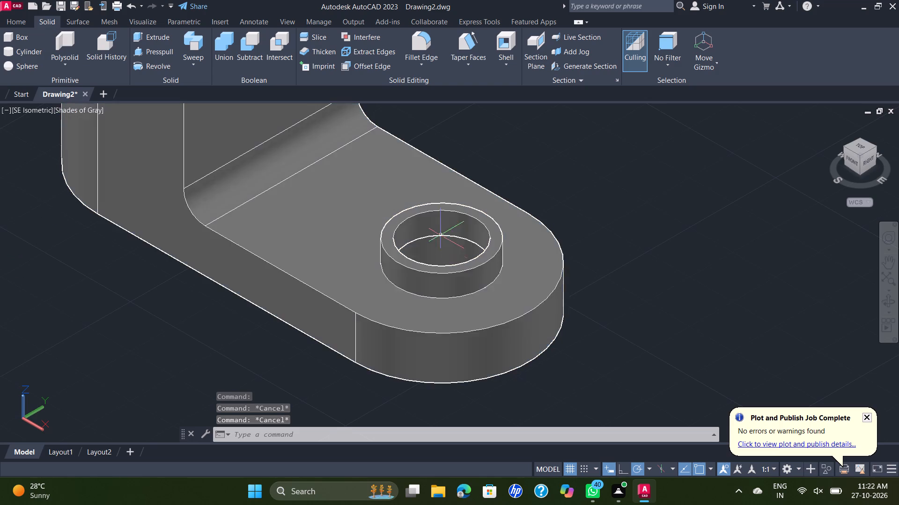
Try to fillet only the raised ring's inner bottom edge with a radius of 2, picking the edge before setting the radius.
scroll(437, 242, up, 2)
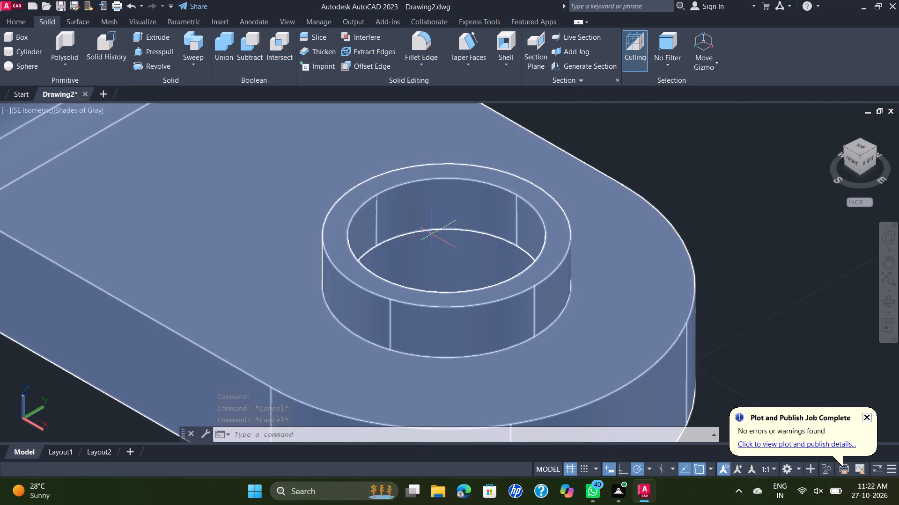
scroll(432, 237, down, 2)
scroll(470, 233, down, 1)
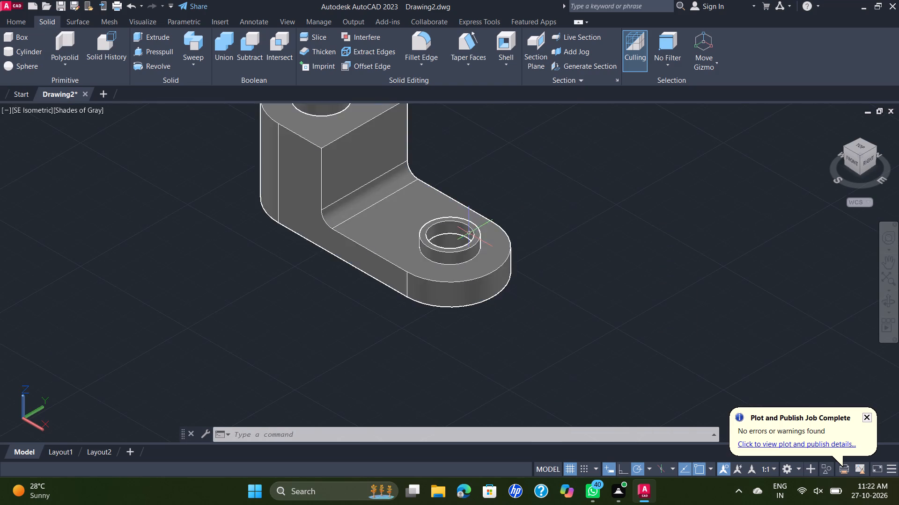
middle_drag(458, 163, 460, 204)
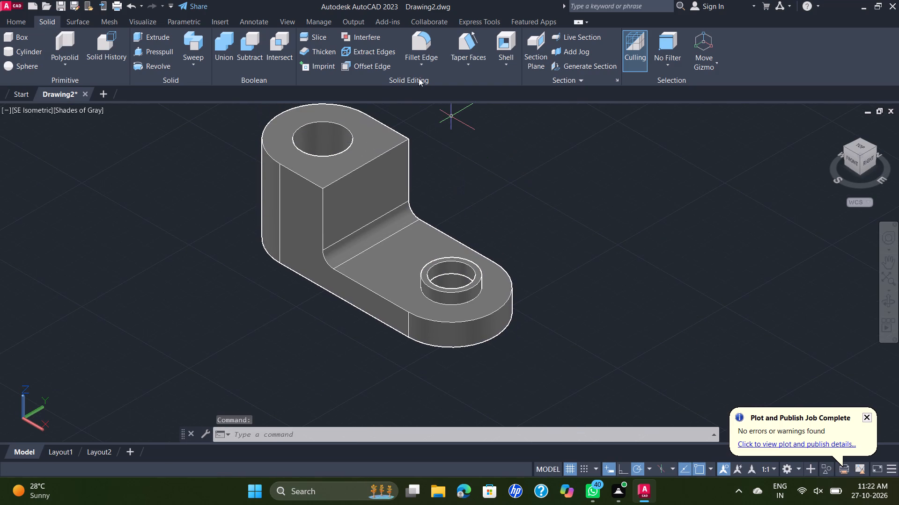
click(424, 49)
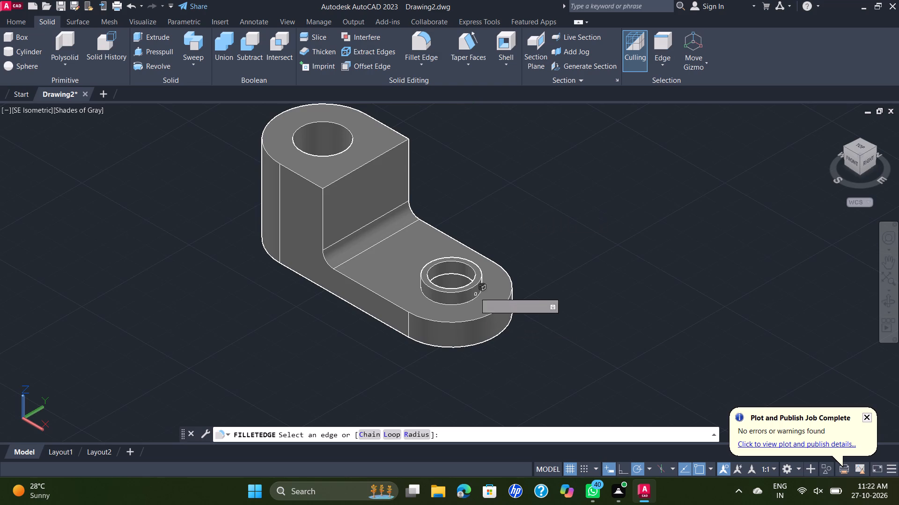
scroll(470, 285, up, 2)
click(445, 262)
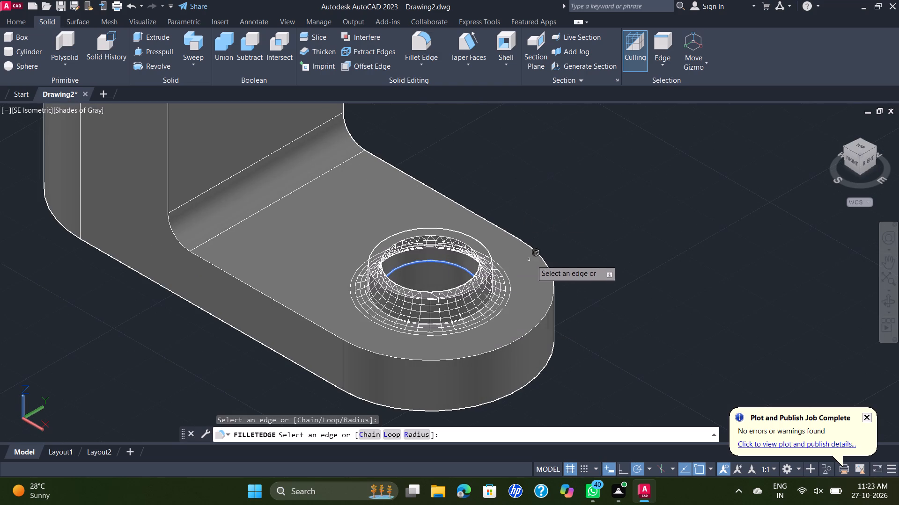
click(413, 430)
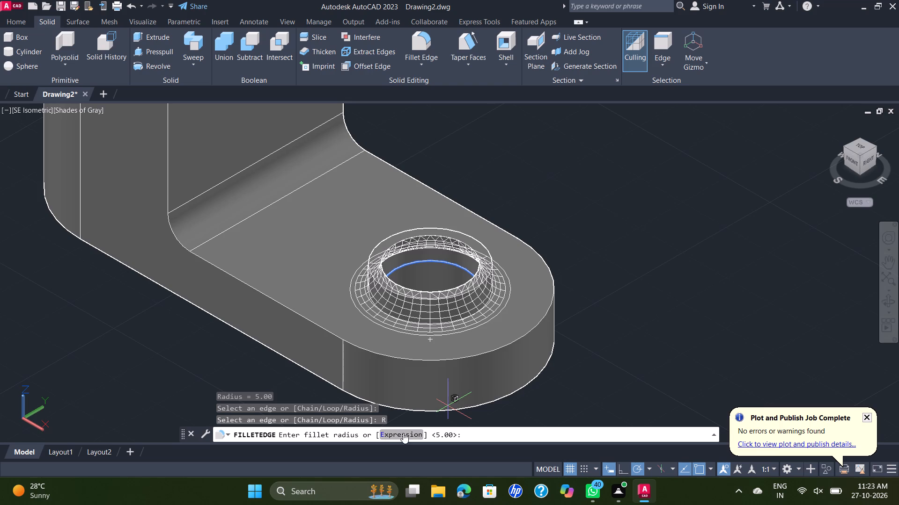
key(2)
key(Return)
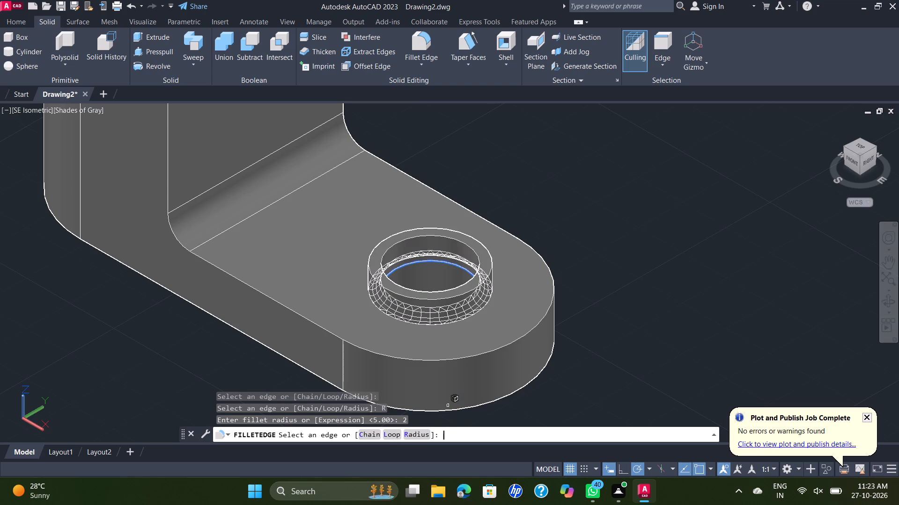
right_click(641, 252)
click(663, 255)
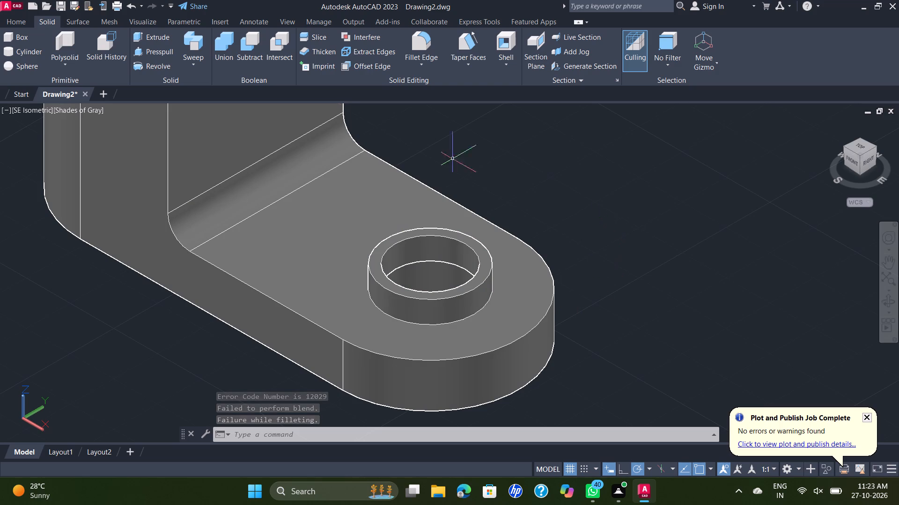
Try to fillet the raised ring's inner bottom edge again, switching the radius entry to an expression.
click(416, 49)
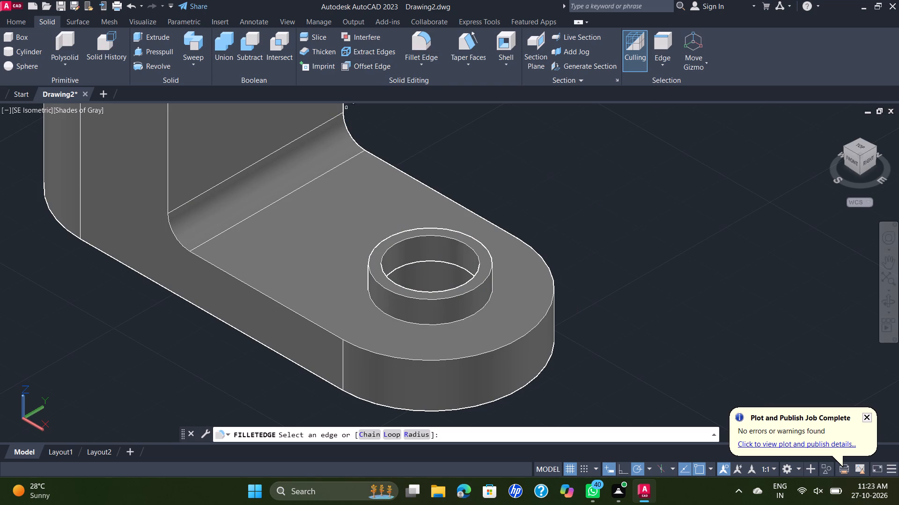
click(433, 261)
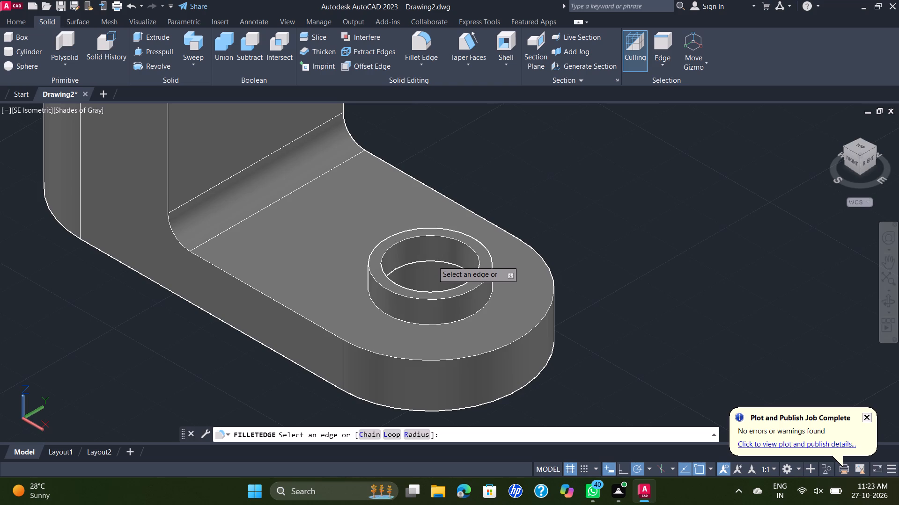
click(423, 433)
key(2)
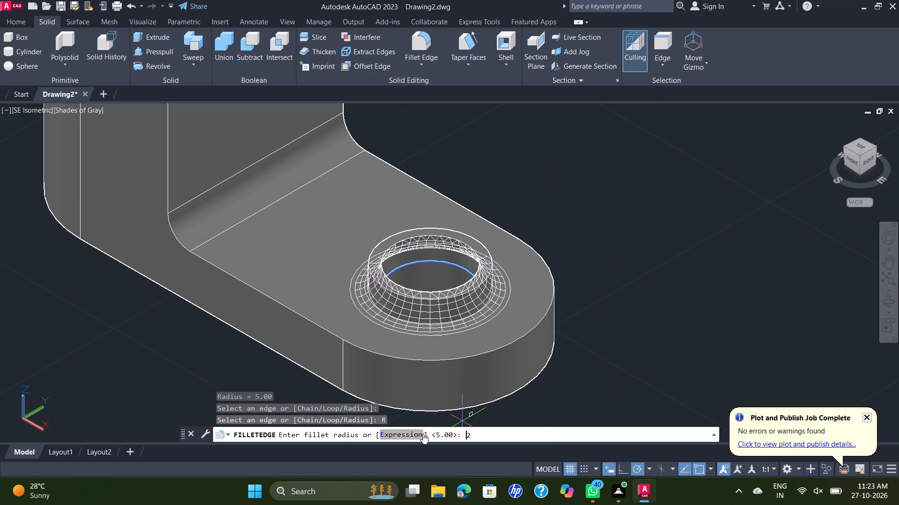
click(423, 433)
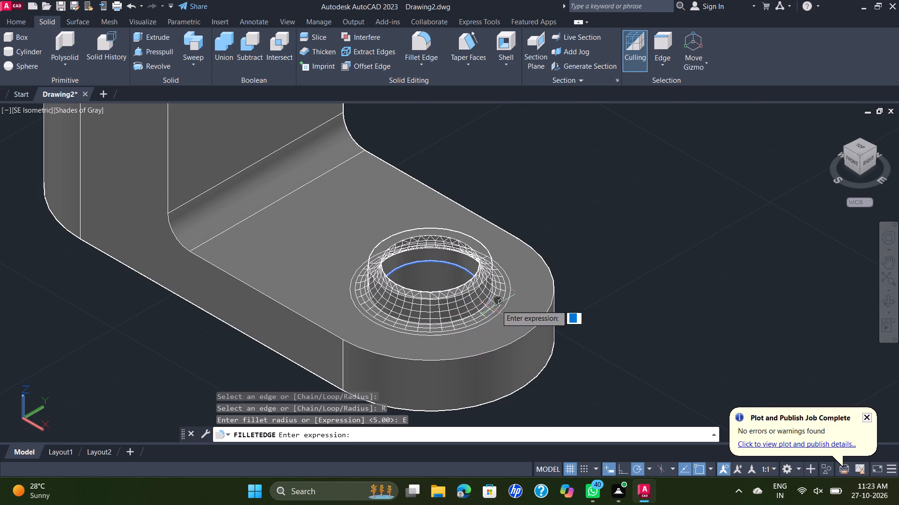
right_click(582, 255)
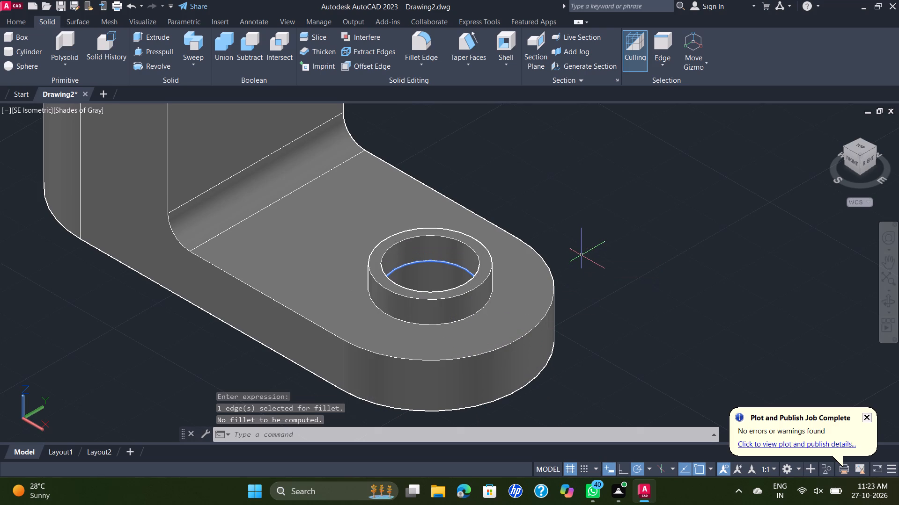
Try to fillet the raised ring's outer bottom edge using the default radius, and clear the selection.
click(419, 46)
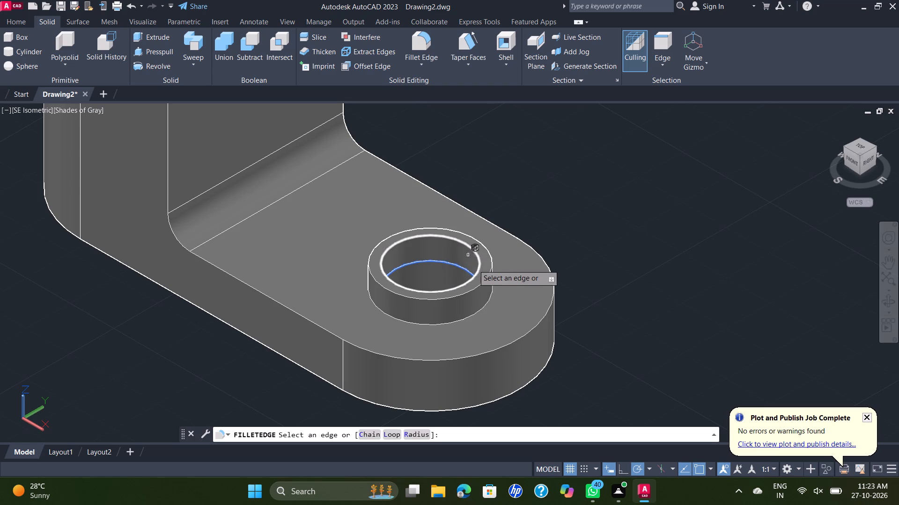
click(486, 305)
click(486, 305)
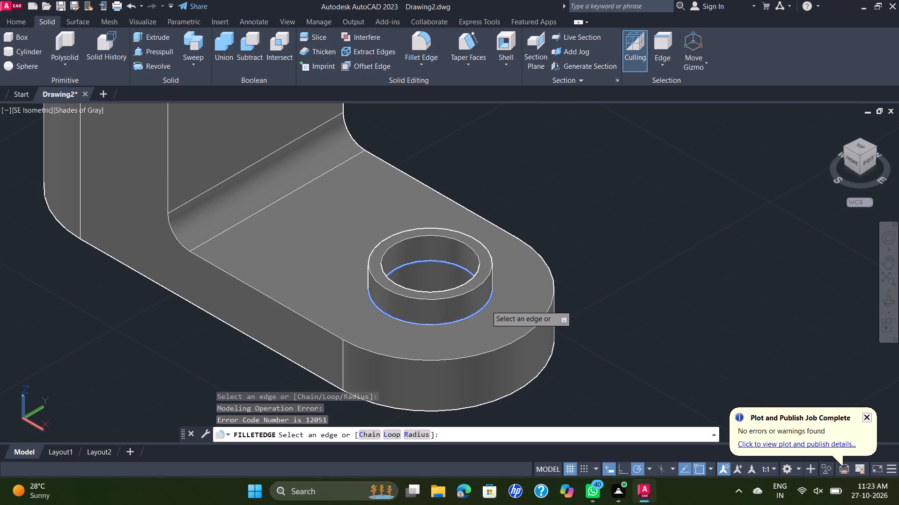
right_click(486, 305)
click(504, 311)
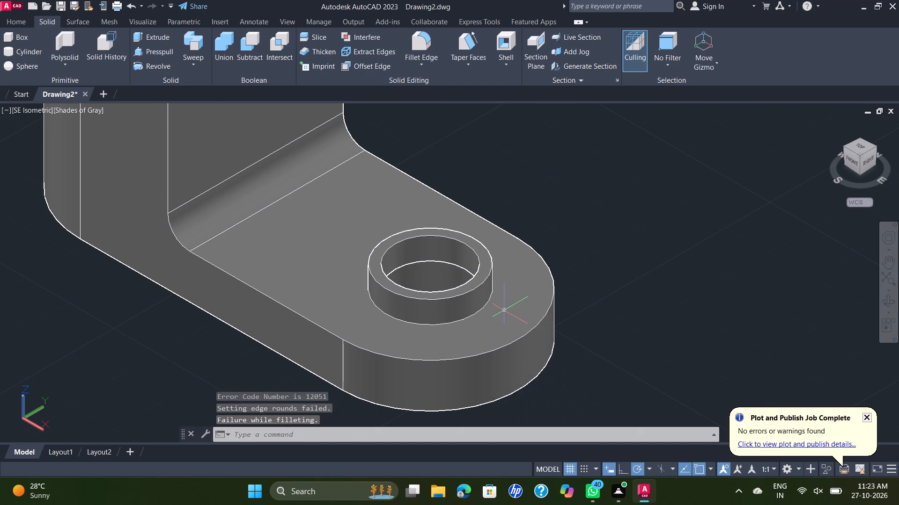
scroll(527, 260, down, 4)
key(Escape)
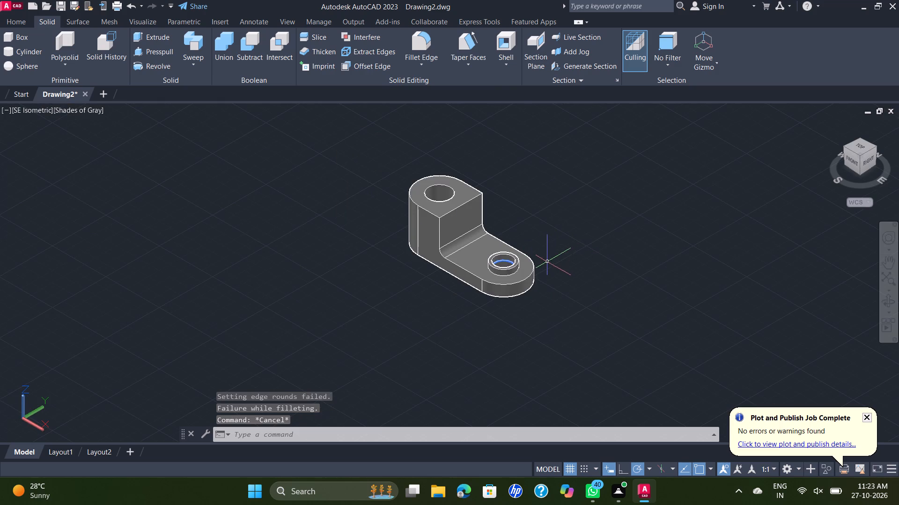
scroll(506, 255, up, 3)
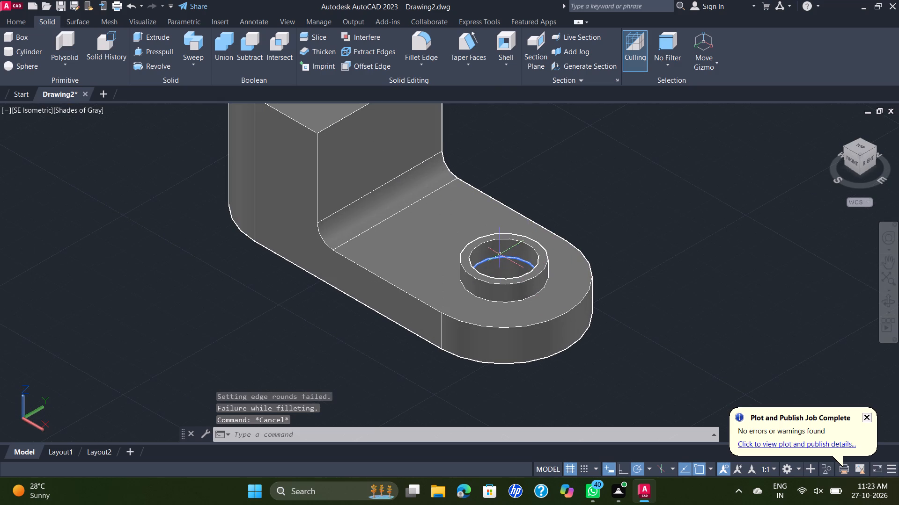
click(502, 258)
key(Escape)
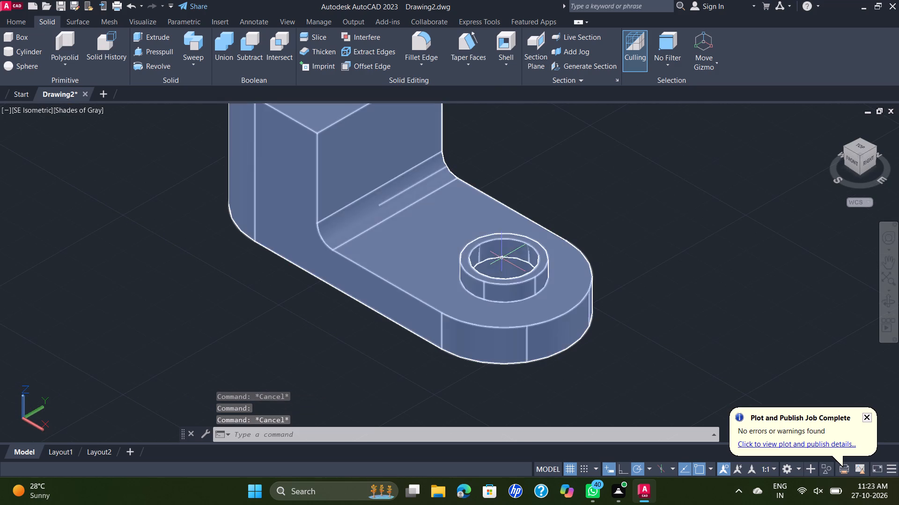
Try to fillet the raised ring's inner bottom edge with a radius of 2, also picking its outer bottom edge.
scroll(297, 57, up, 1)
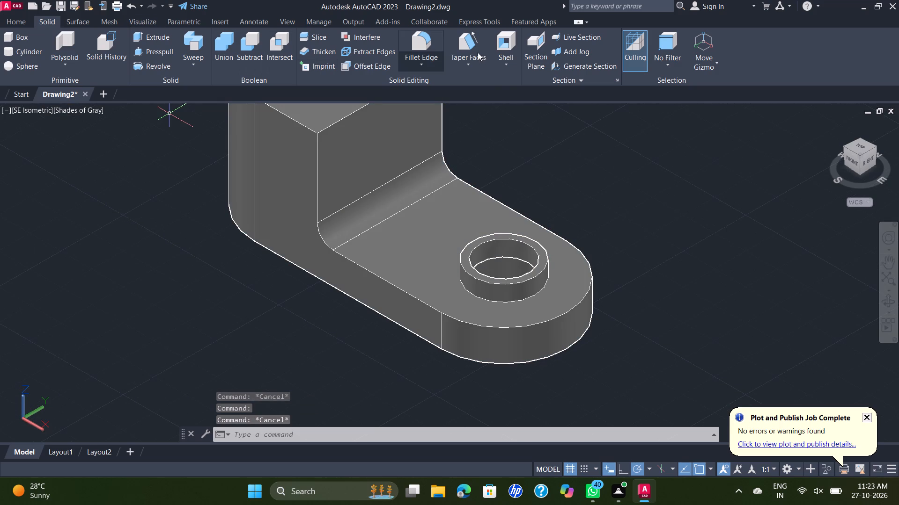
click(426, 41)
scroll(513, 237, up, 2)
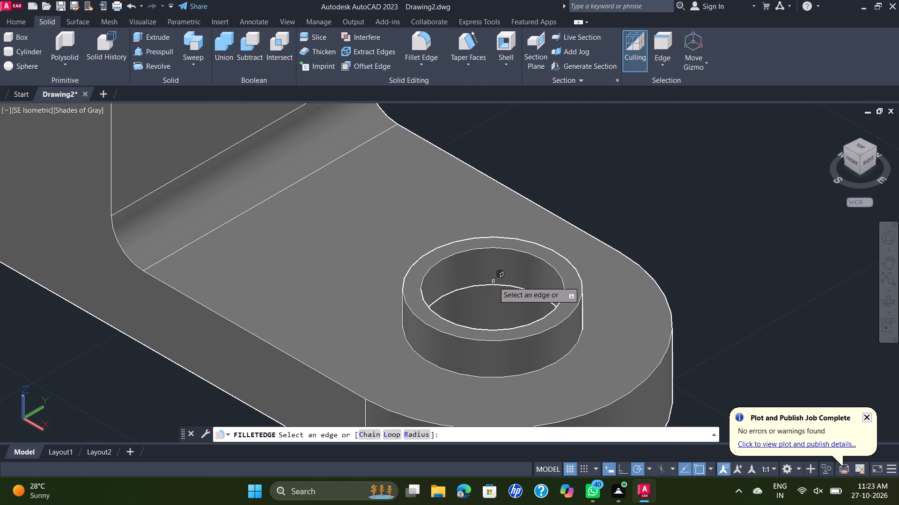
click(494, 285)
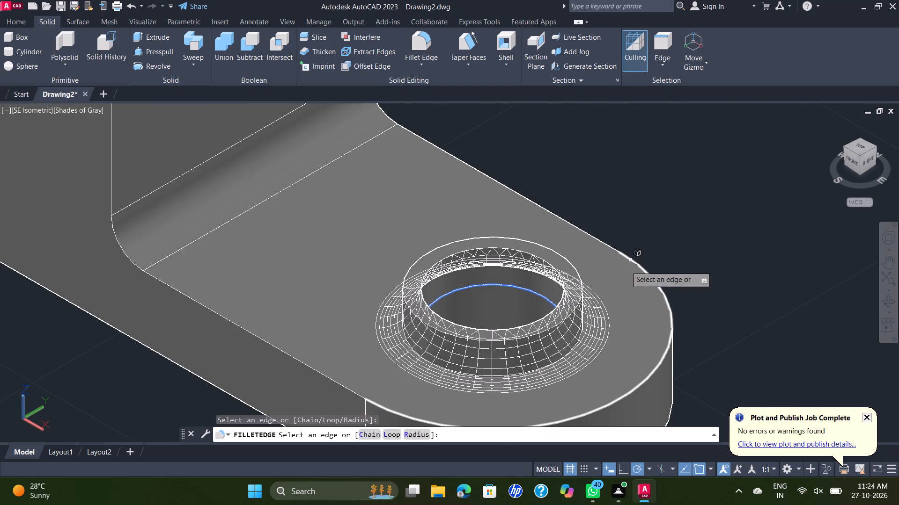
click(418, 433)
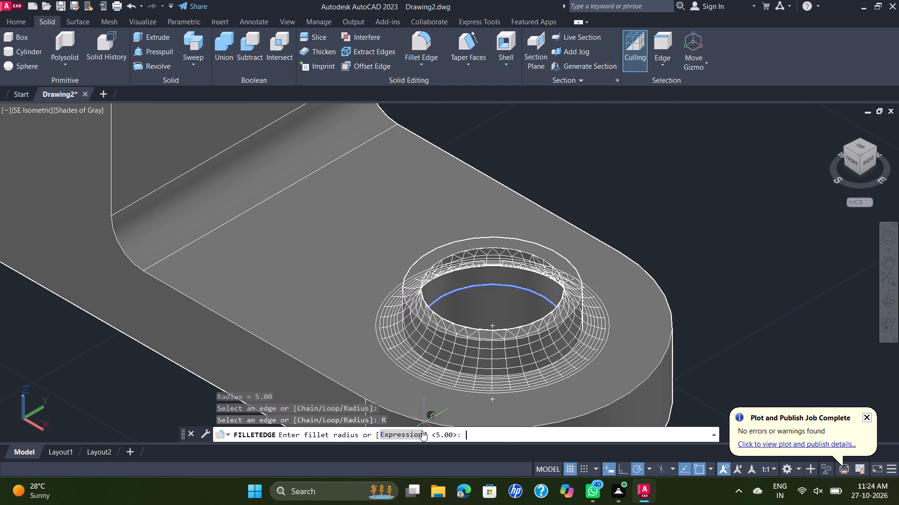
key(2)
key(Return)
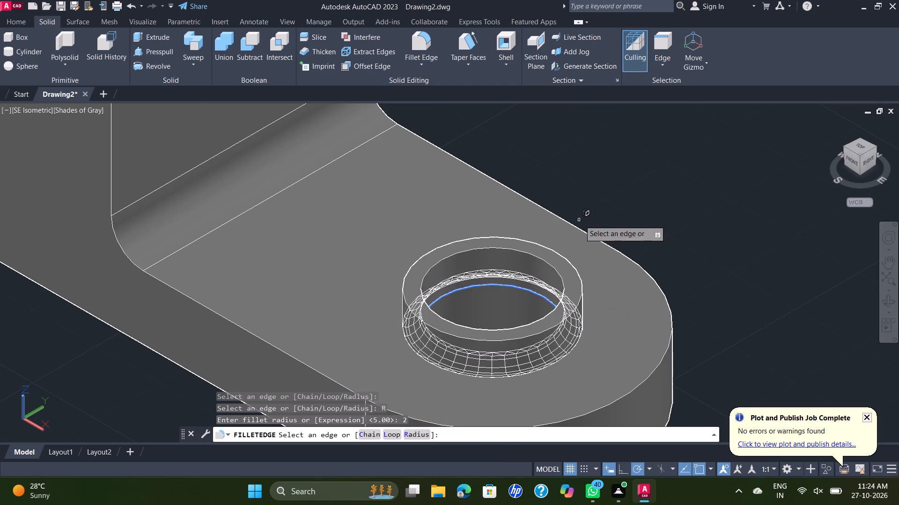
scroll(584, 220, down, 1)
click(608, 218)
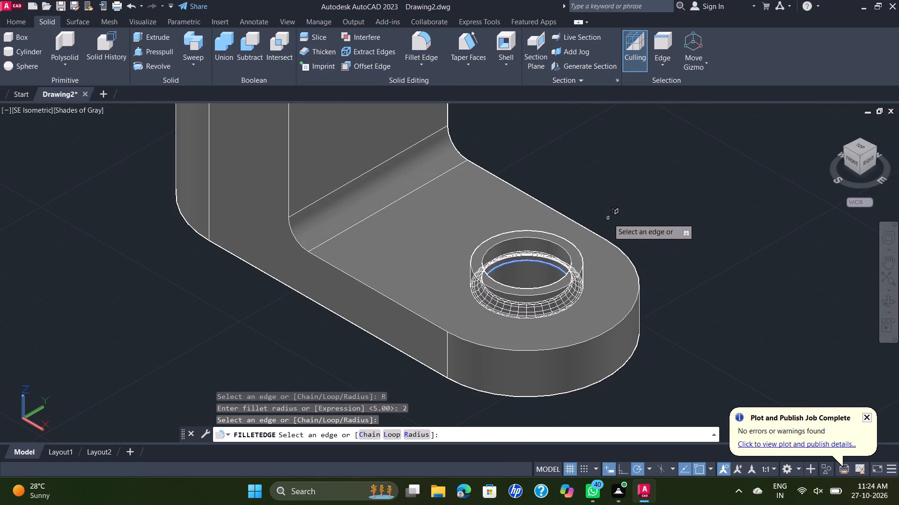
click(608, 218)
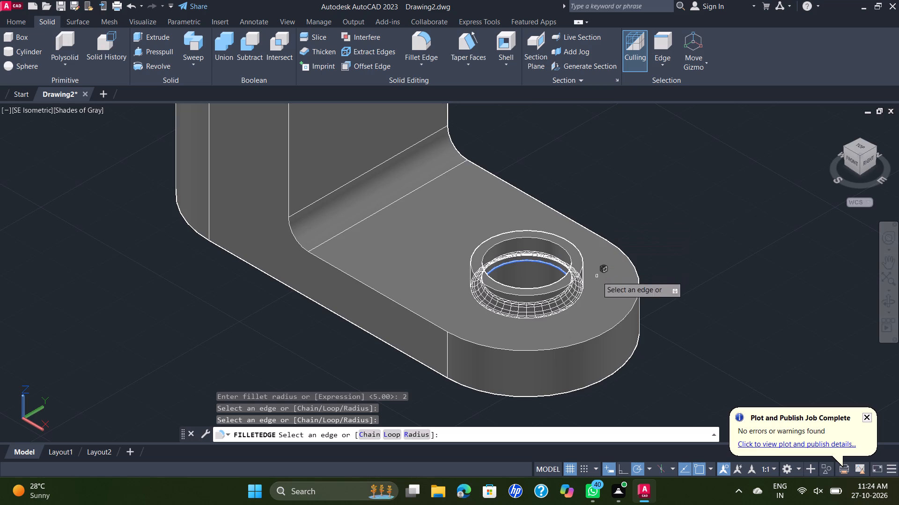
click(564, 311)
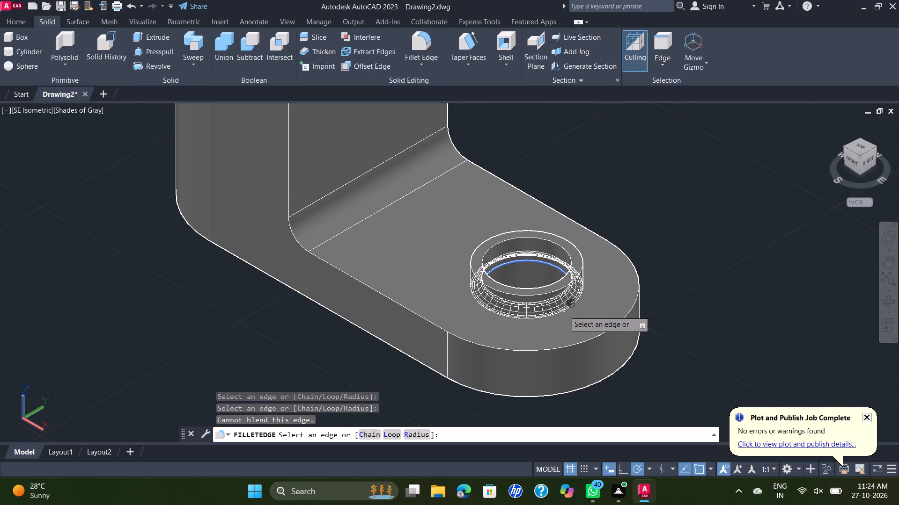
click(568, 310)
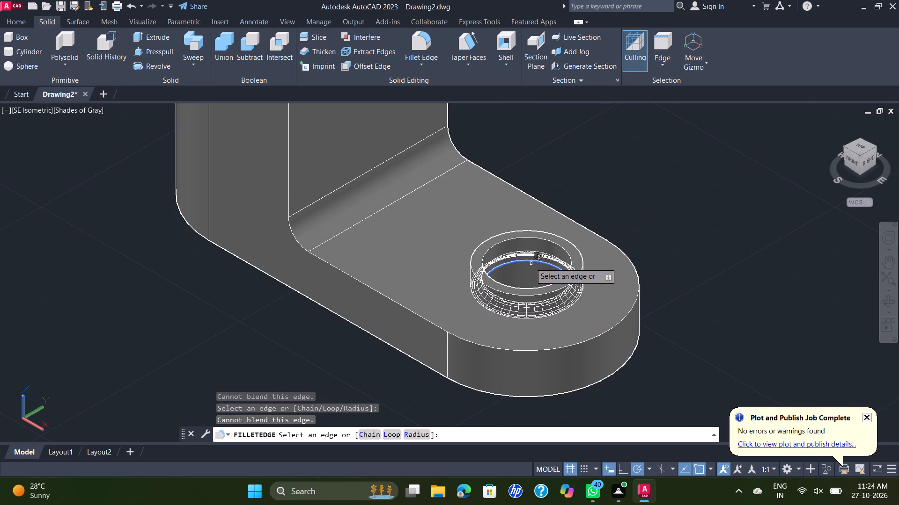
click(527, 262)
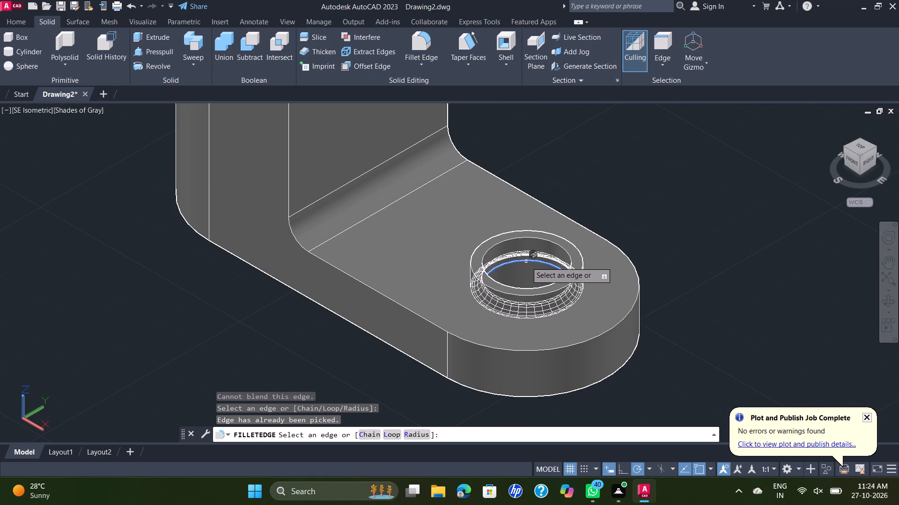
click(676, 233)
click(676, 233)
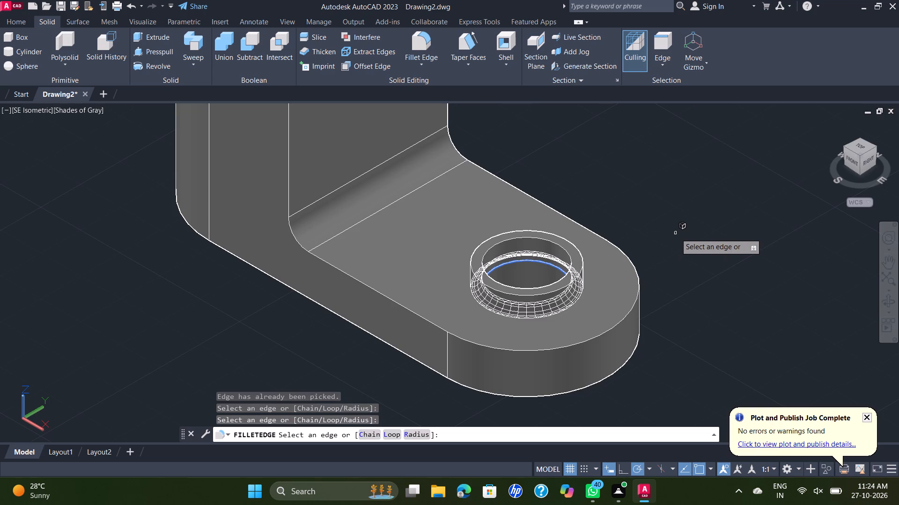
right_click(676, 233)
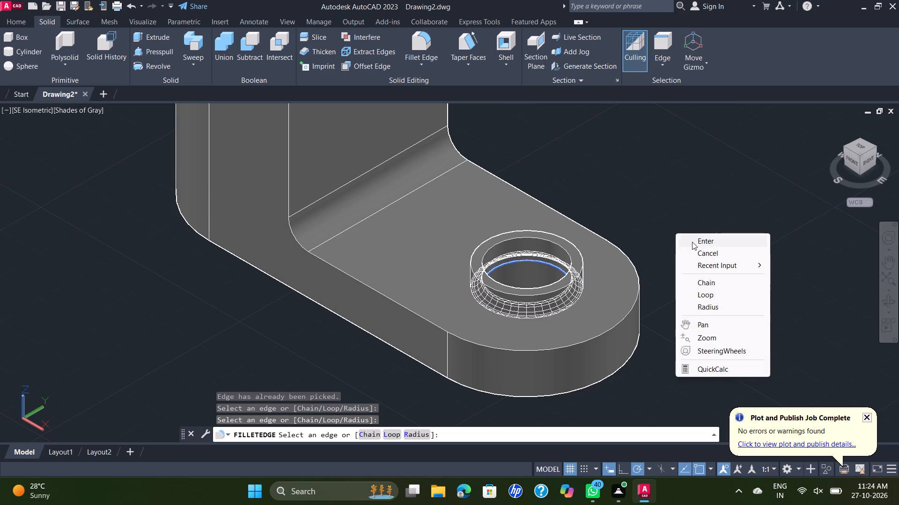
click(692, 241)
Move the whole bracket to a free spot, using the midpoint of the tall block's vertical inner corner edge as base point.
scroll(691, 243, down, 4)
scroll(689, 248, up, 1)
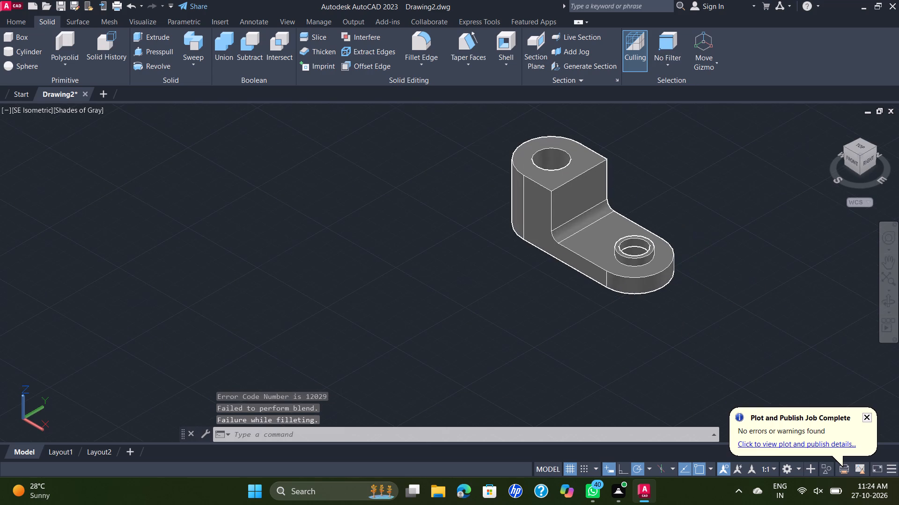
scroll(649, 265, up, 2)
click(643, 259)
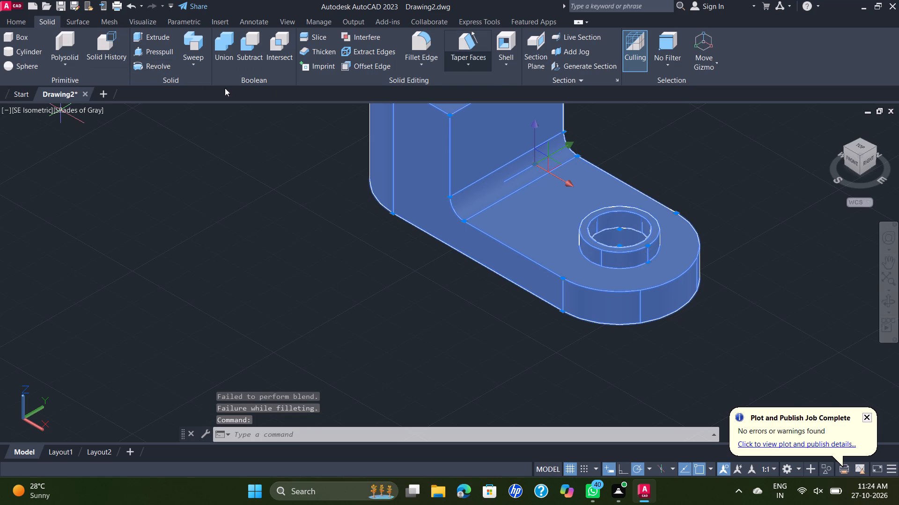
key(m)
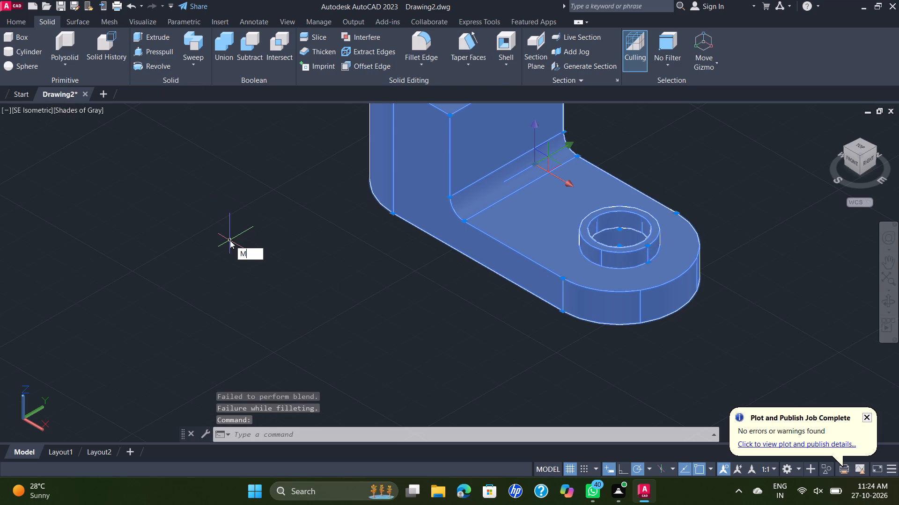
key(Return)
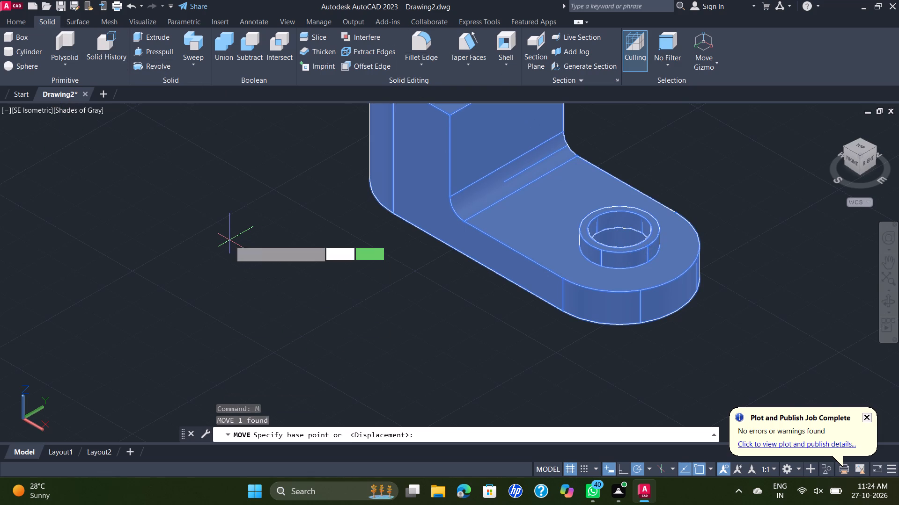
click(448, 158)
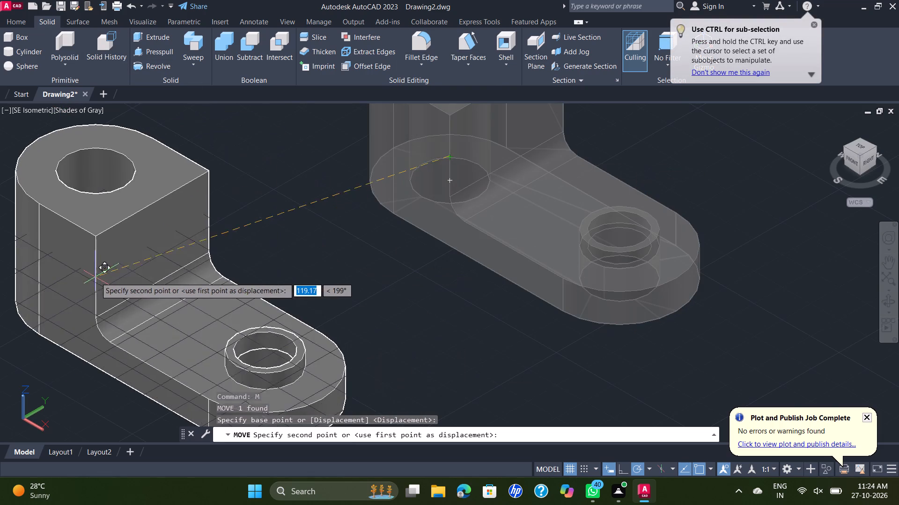
click(103, 260)
scroll(250, 238, down, 1)
middle_drag(287, 237, 296, 234)
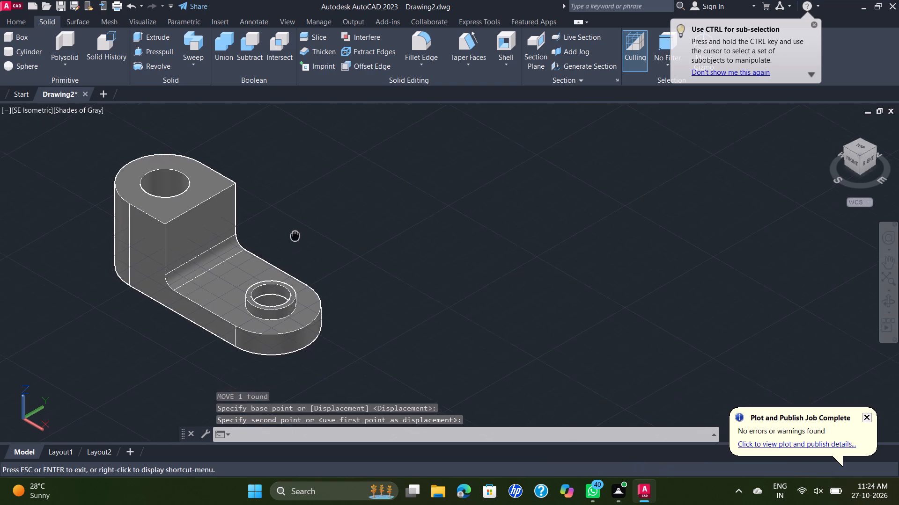
middle_drag(296, 234, 401, 212)
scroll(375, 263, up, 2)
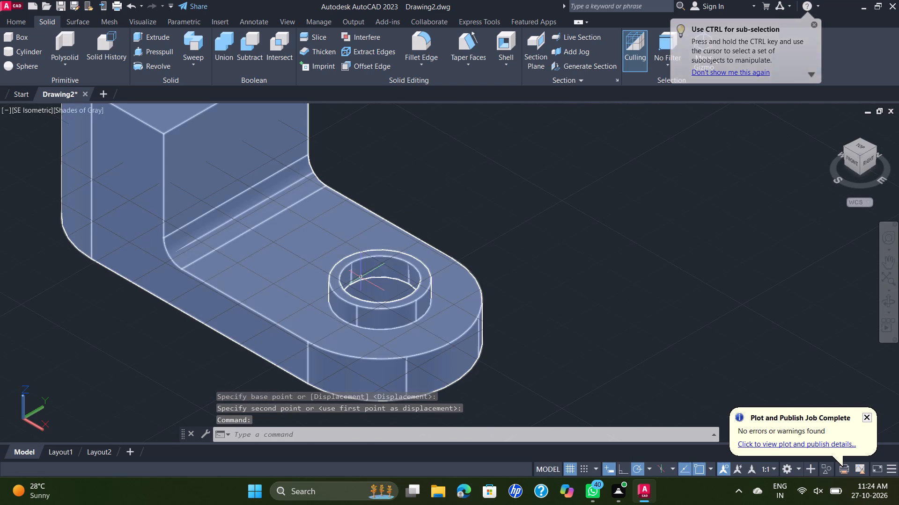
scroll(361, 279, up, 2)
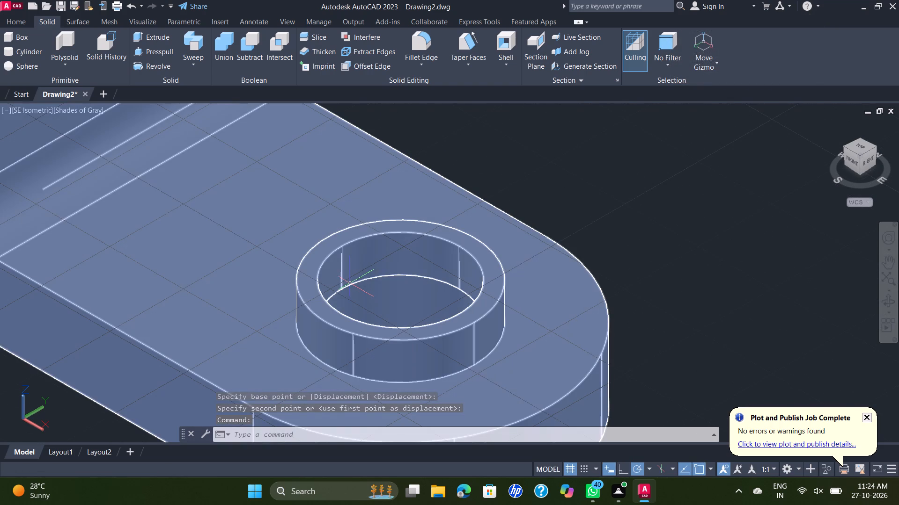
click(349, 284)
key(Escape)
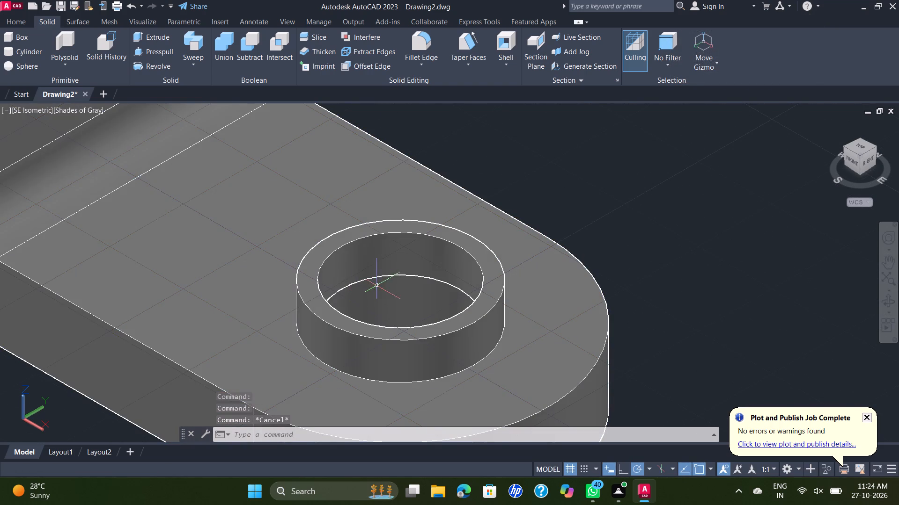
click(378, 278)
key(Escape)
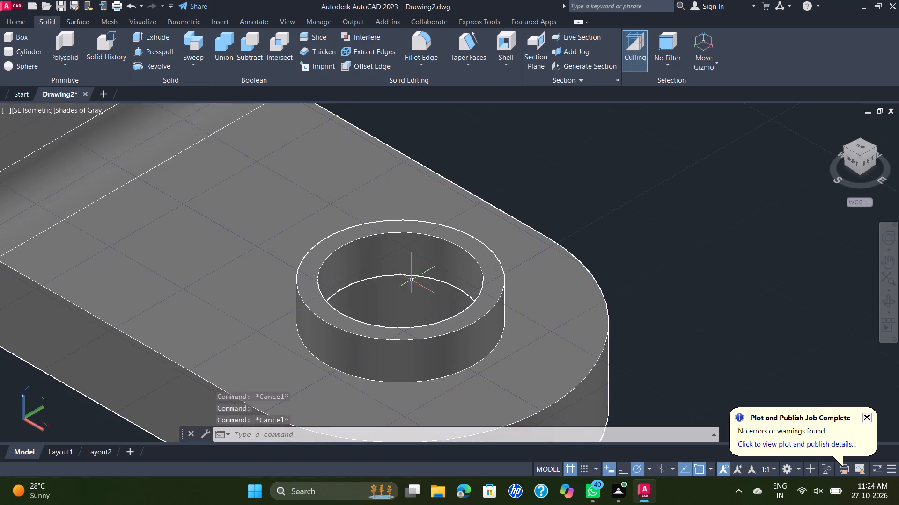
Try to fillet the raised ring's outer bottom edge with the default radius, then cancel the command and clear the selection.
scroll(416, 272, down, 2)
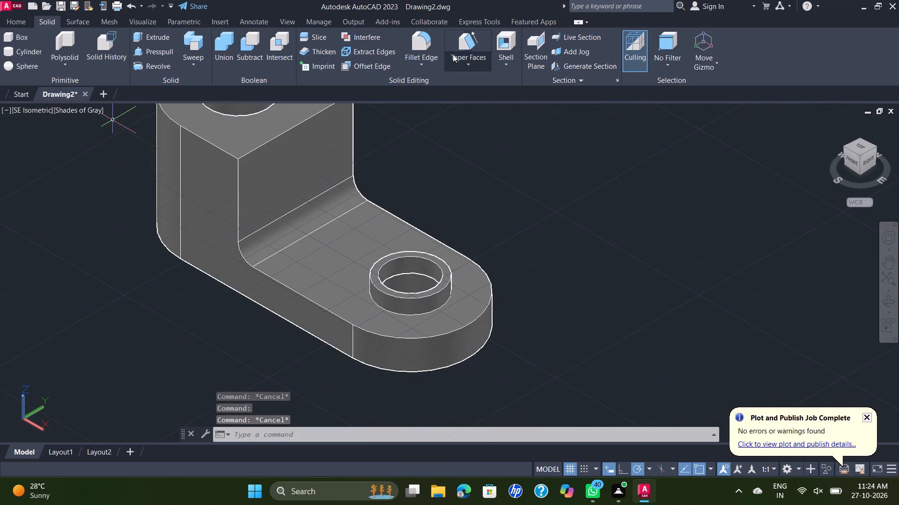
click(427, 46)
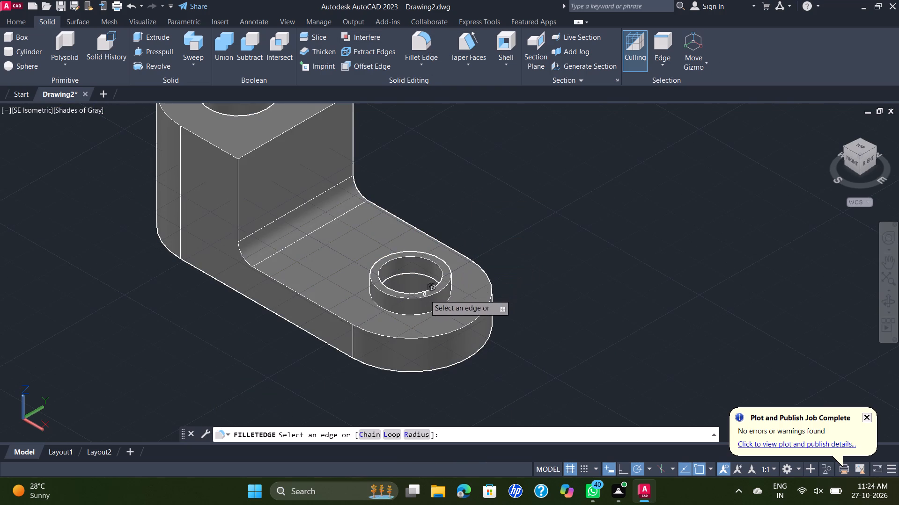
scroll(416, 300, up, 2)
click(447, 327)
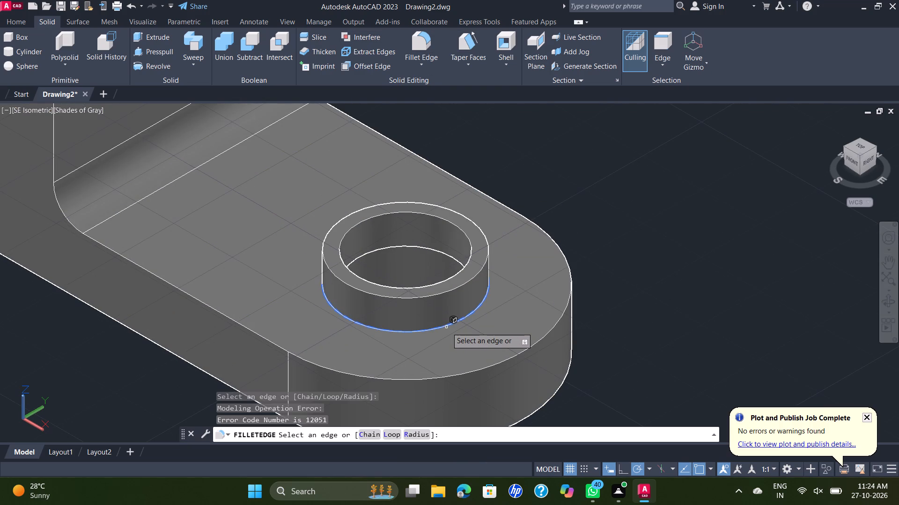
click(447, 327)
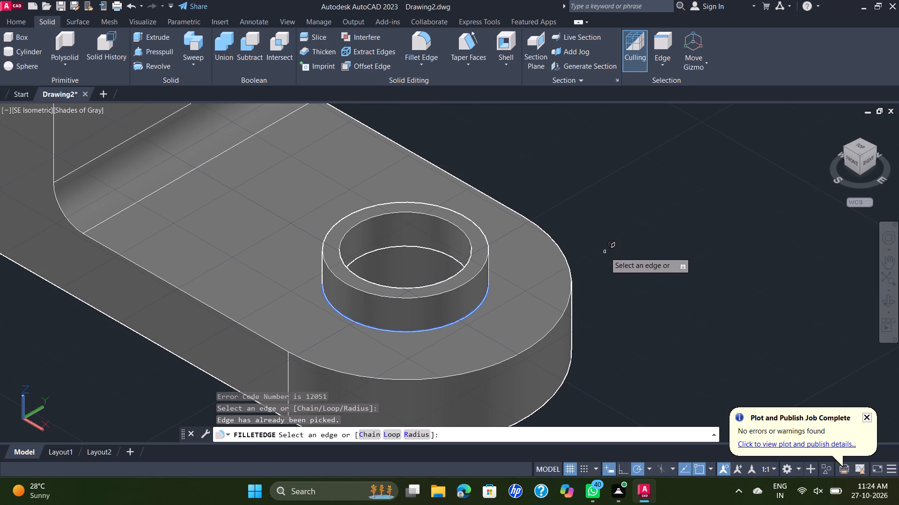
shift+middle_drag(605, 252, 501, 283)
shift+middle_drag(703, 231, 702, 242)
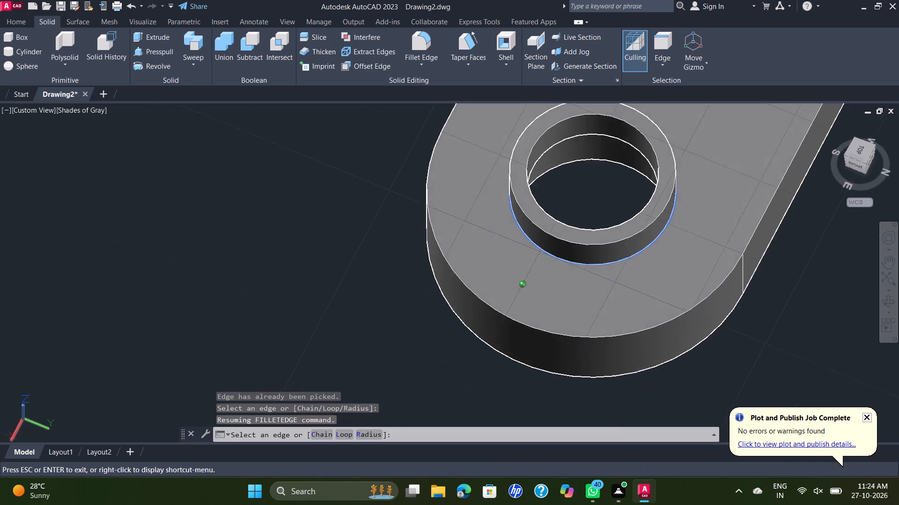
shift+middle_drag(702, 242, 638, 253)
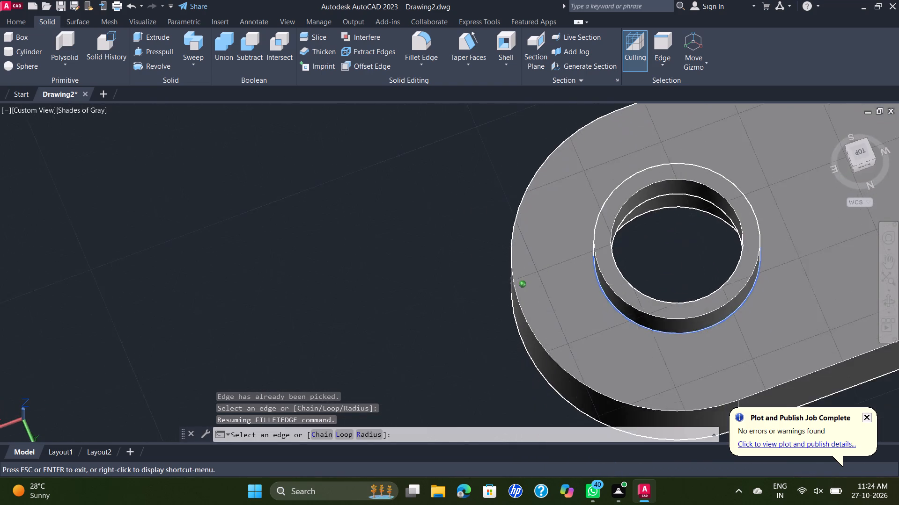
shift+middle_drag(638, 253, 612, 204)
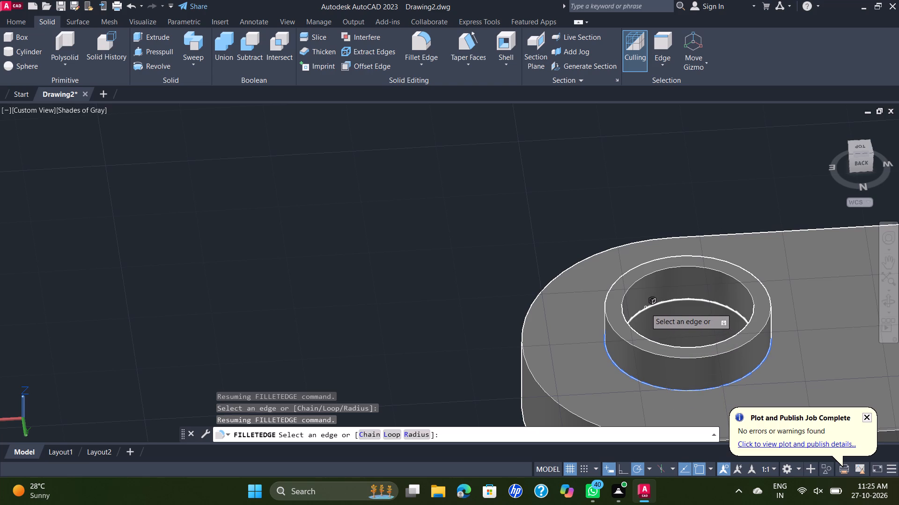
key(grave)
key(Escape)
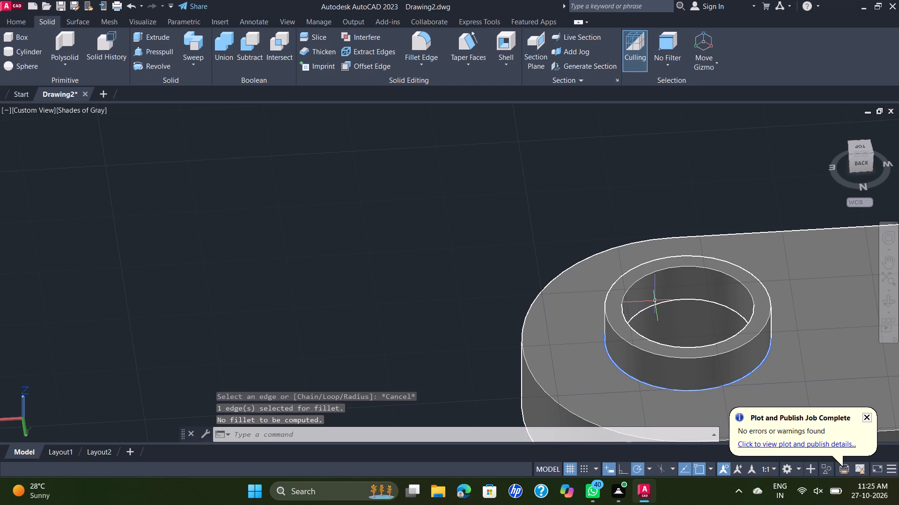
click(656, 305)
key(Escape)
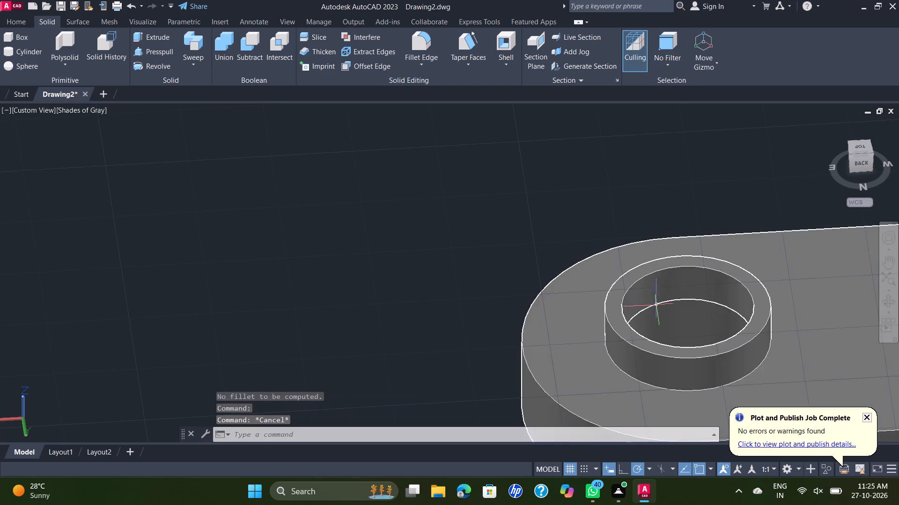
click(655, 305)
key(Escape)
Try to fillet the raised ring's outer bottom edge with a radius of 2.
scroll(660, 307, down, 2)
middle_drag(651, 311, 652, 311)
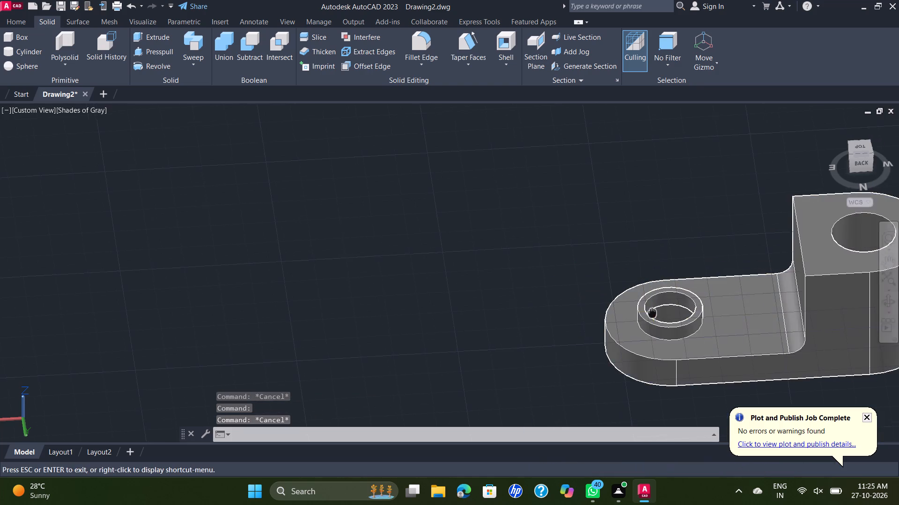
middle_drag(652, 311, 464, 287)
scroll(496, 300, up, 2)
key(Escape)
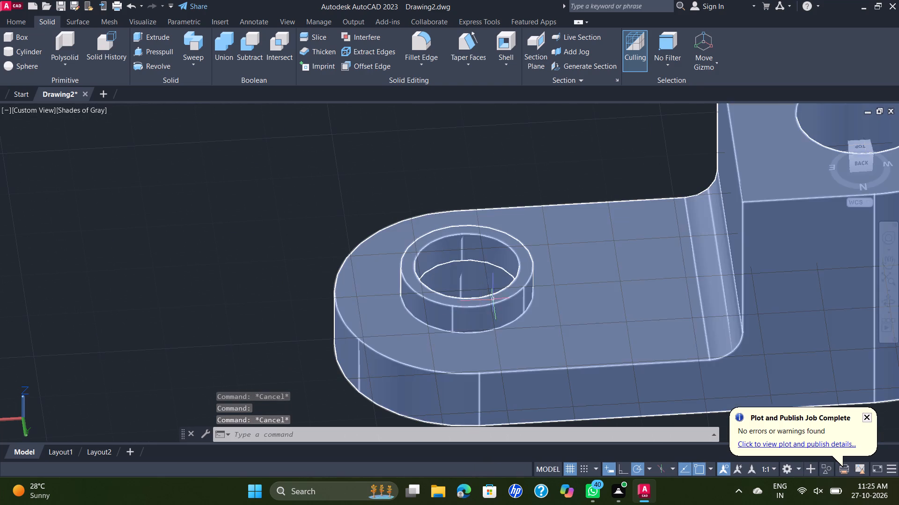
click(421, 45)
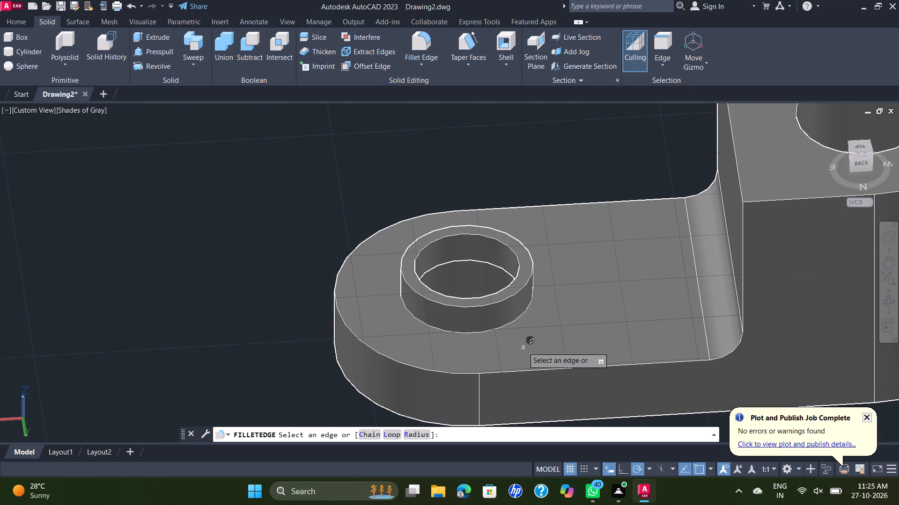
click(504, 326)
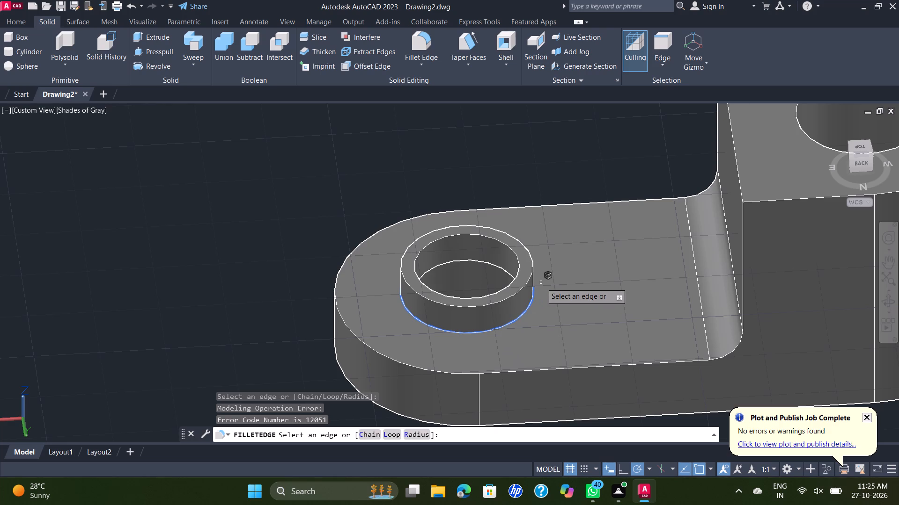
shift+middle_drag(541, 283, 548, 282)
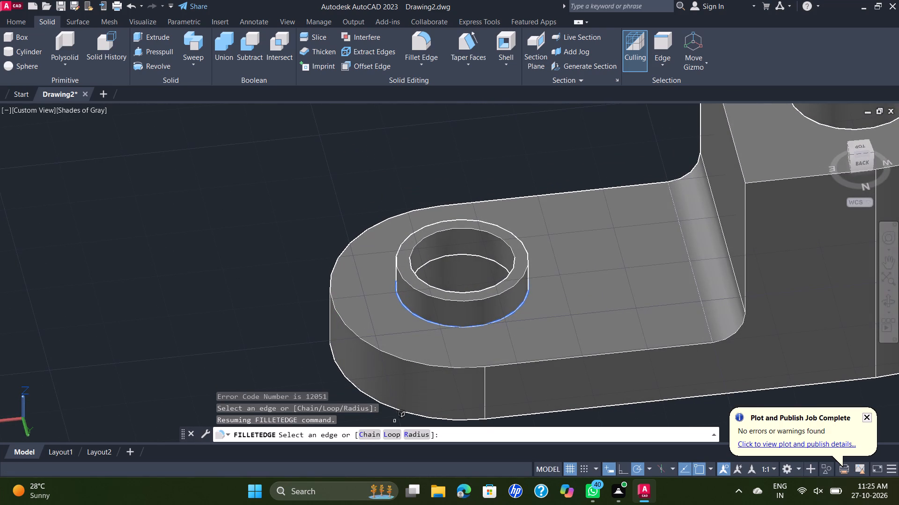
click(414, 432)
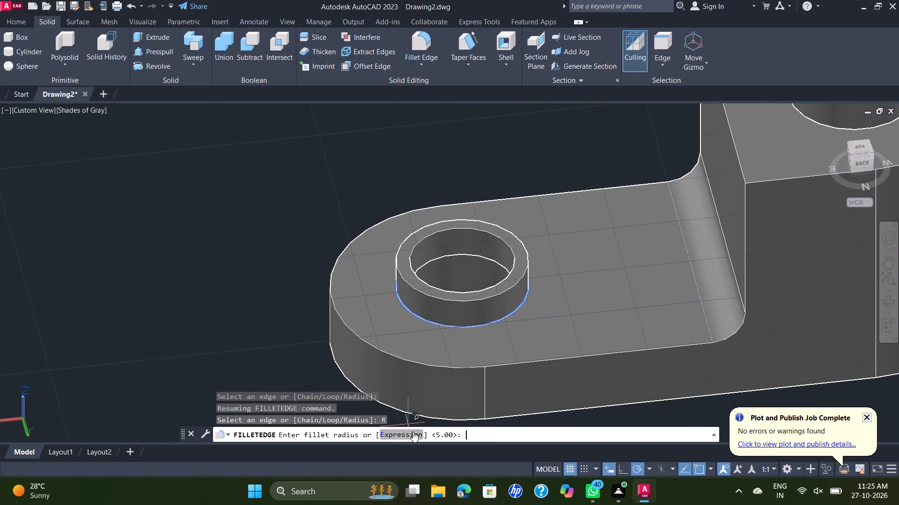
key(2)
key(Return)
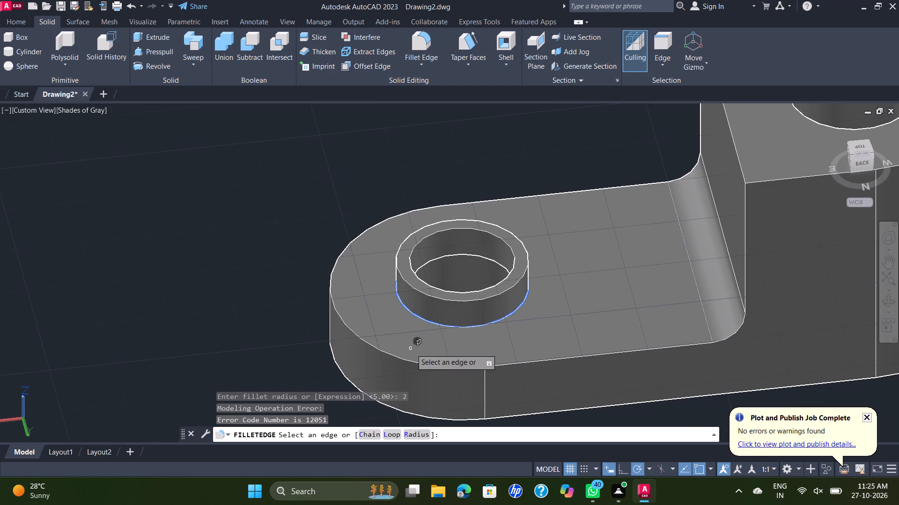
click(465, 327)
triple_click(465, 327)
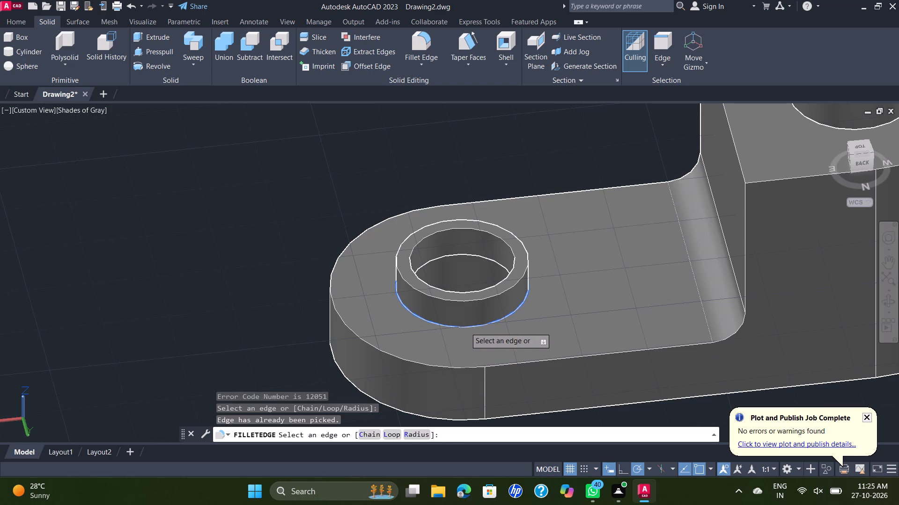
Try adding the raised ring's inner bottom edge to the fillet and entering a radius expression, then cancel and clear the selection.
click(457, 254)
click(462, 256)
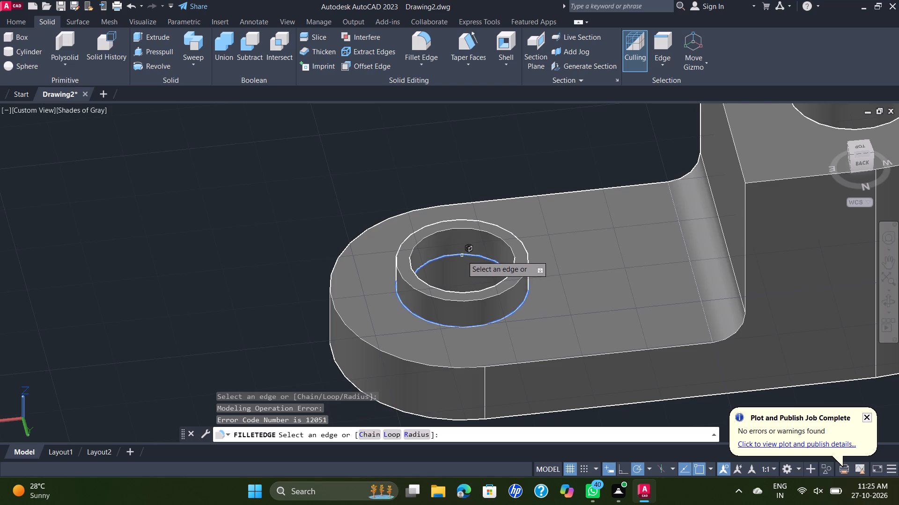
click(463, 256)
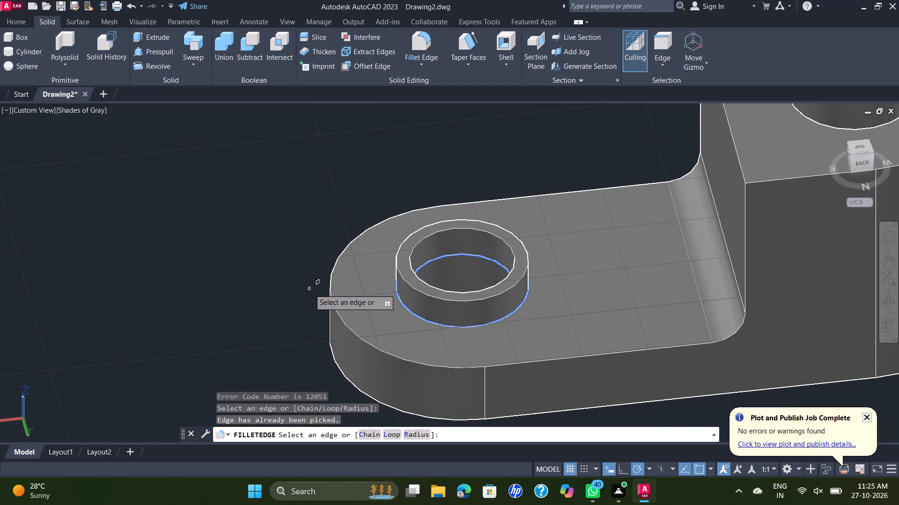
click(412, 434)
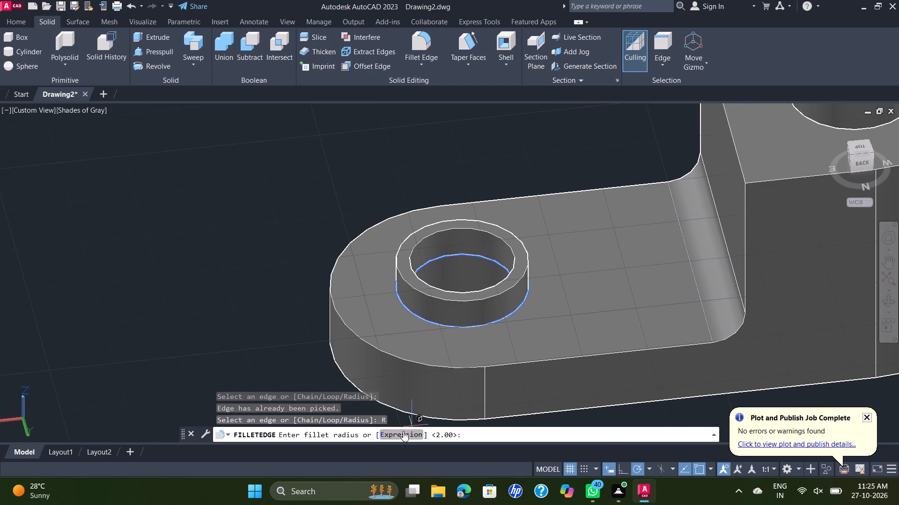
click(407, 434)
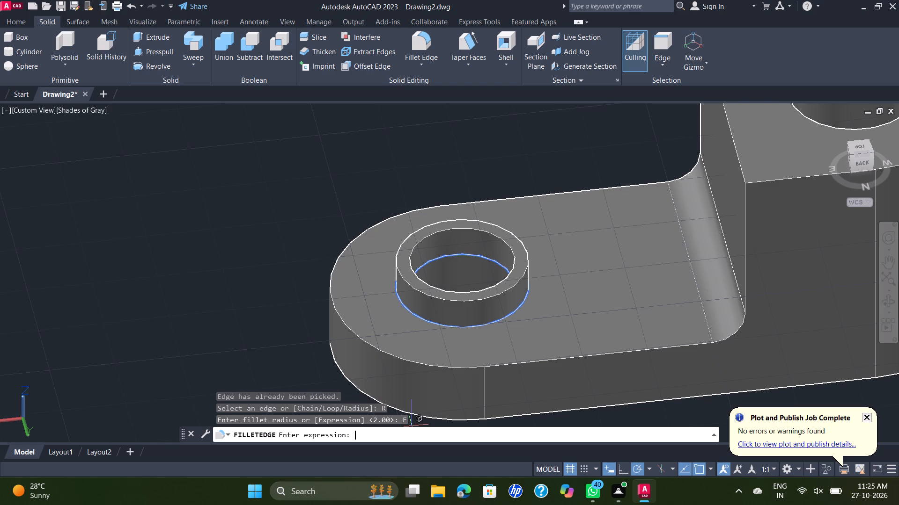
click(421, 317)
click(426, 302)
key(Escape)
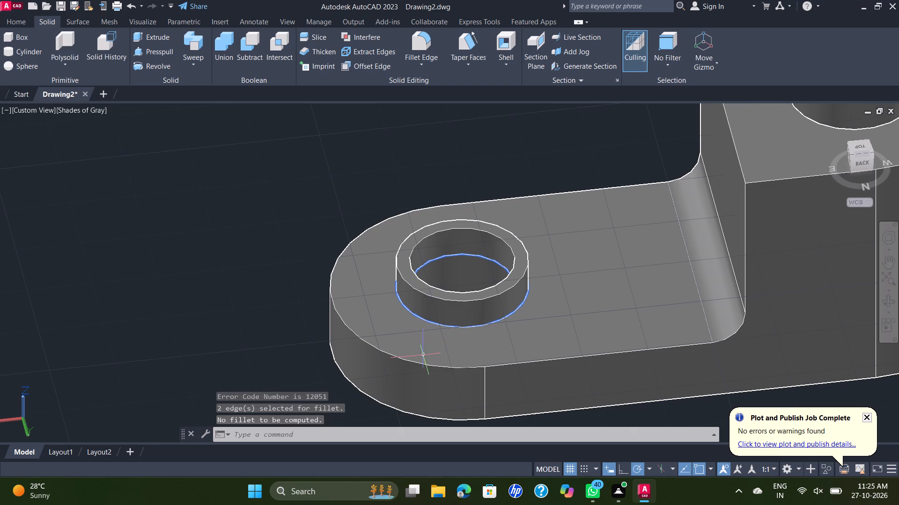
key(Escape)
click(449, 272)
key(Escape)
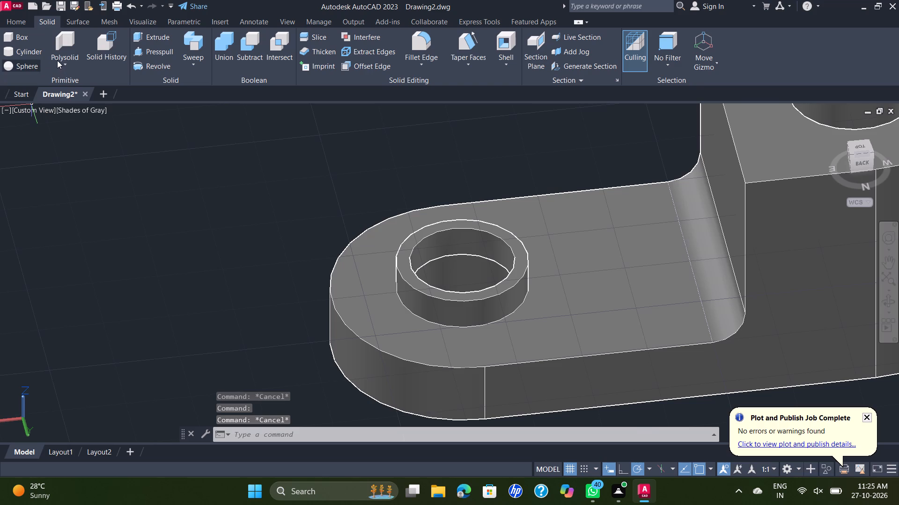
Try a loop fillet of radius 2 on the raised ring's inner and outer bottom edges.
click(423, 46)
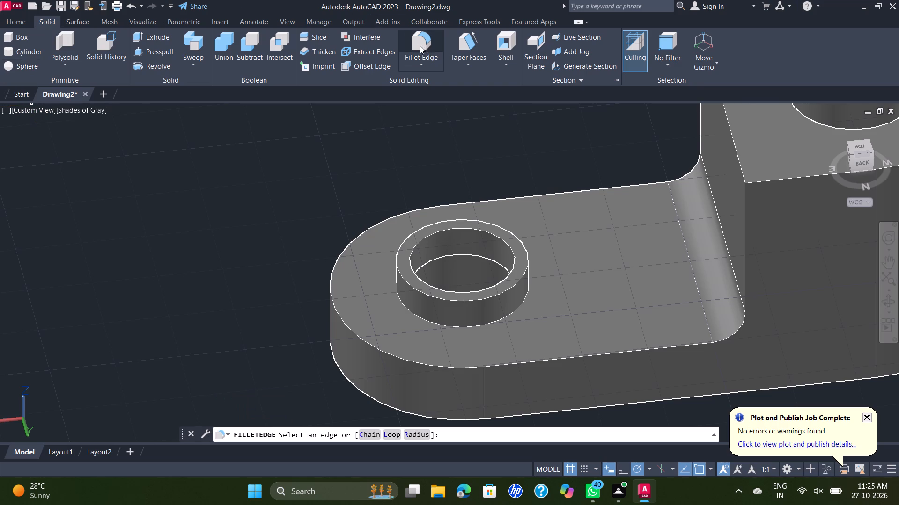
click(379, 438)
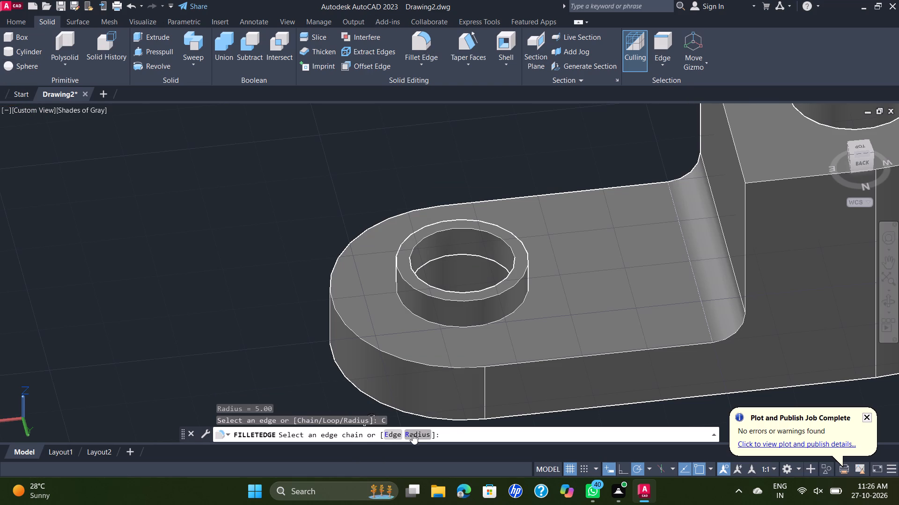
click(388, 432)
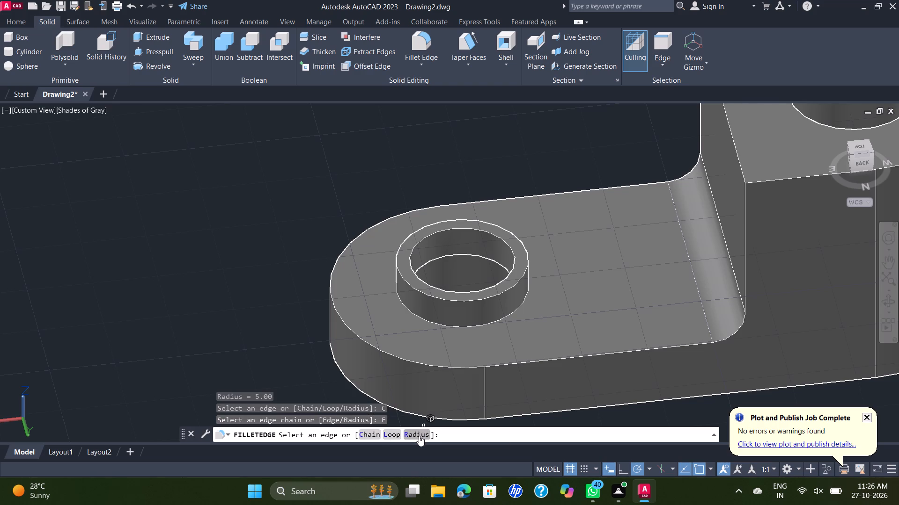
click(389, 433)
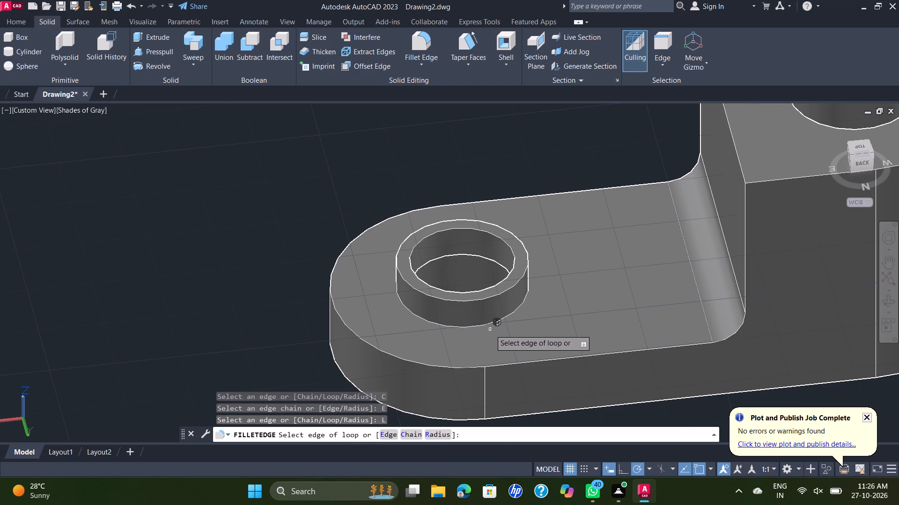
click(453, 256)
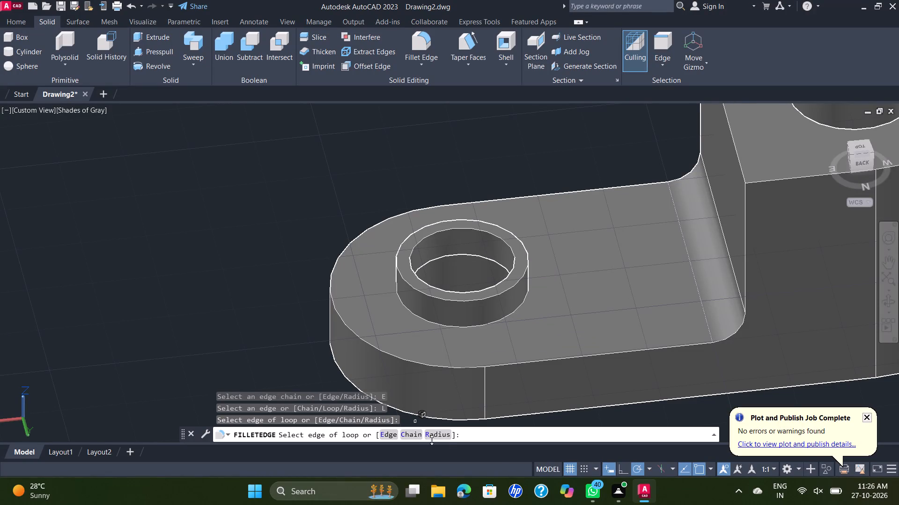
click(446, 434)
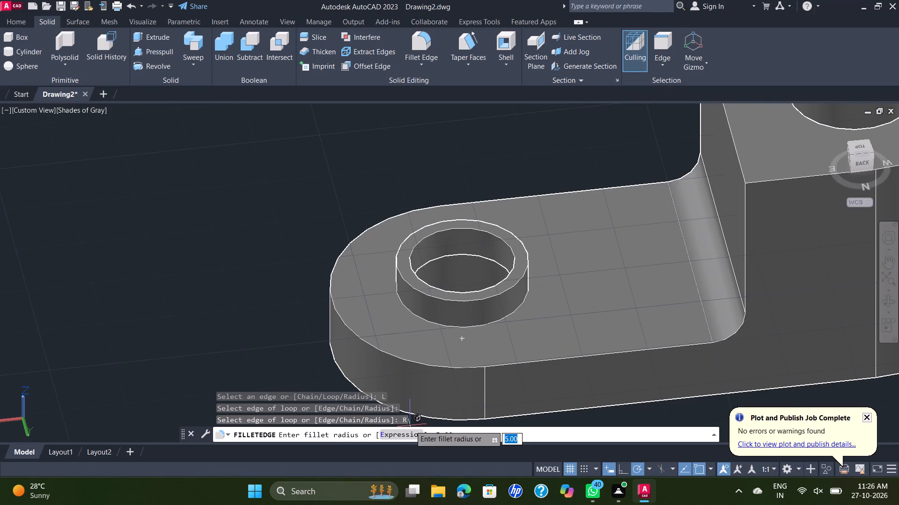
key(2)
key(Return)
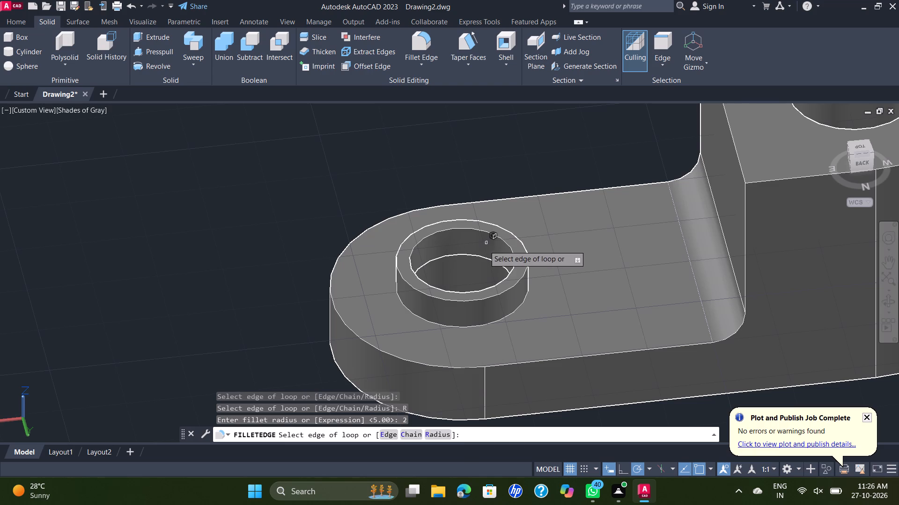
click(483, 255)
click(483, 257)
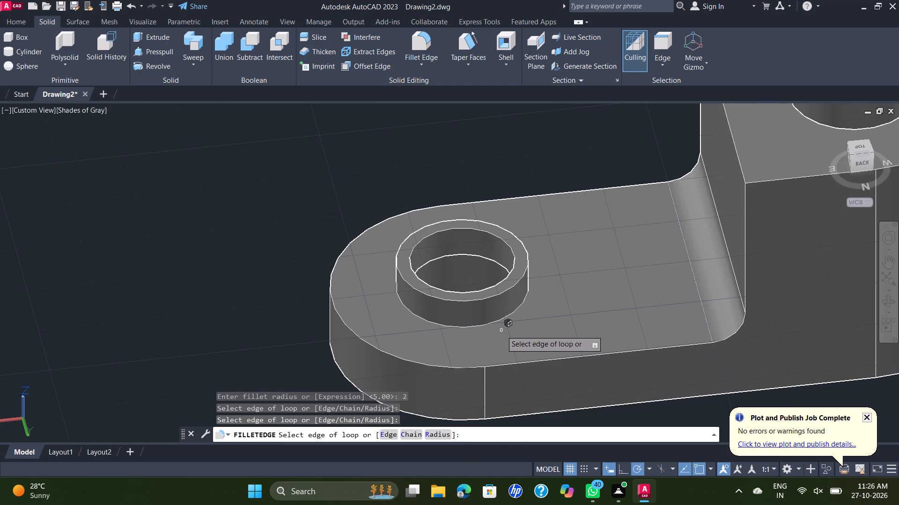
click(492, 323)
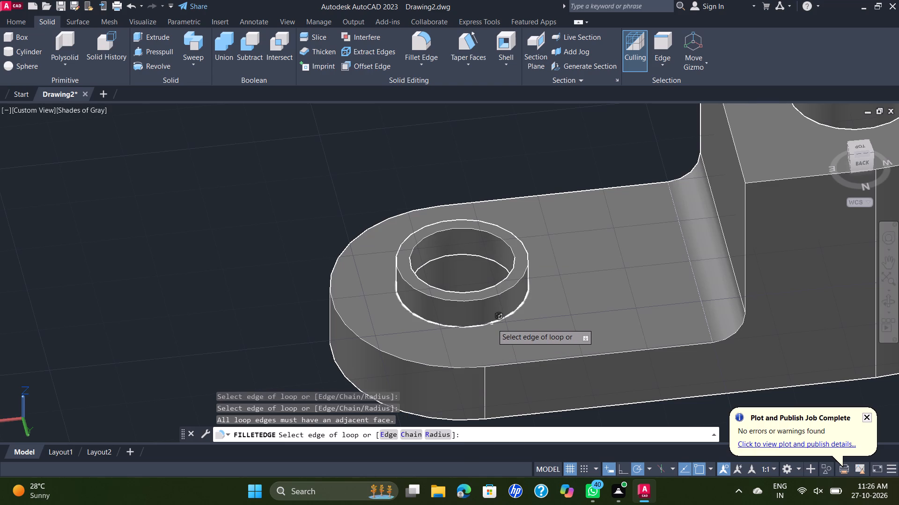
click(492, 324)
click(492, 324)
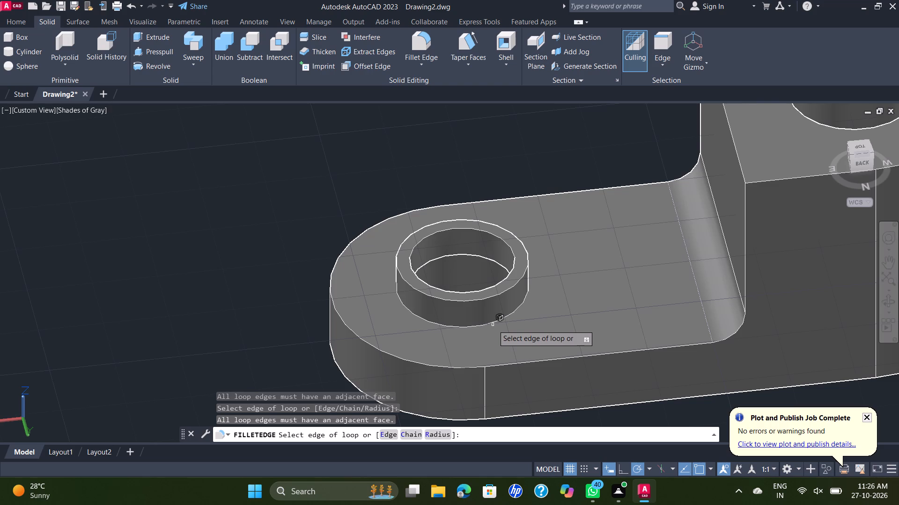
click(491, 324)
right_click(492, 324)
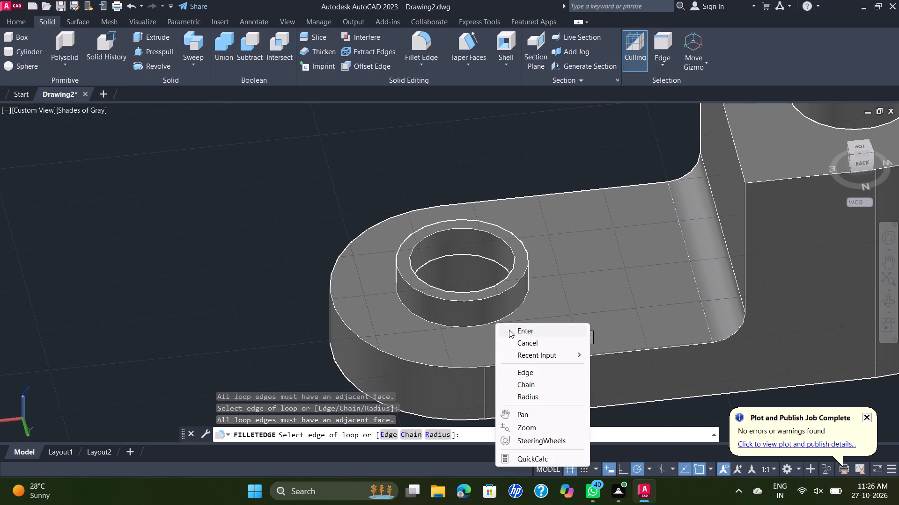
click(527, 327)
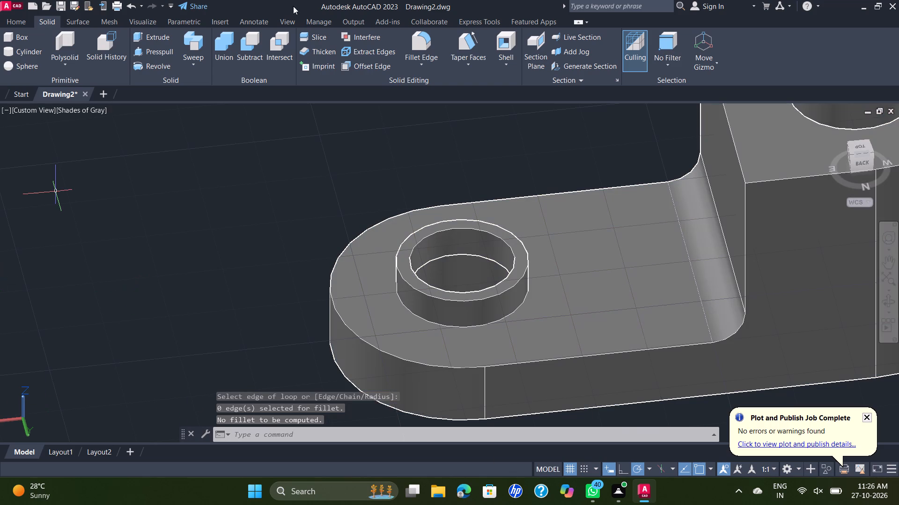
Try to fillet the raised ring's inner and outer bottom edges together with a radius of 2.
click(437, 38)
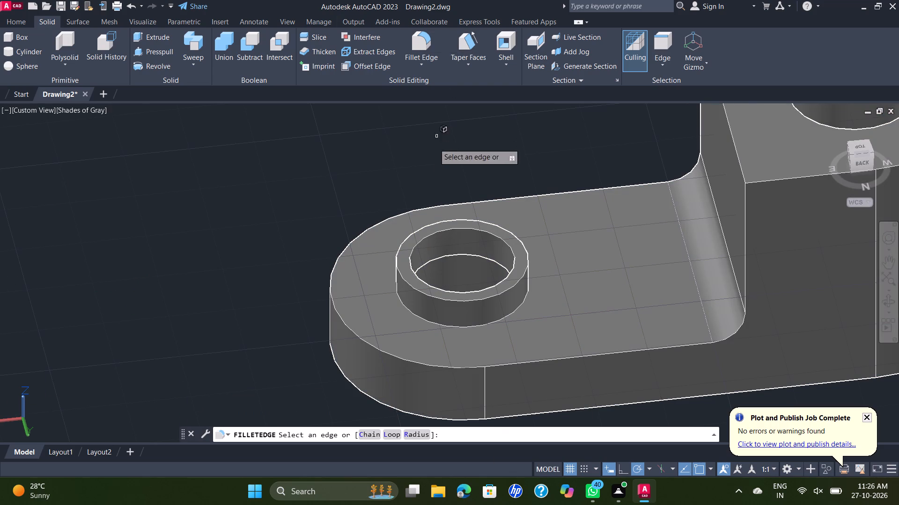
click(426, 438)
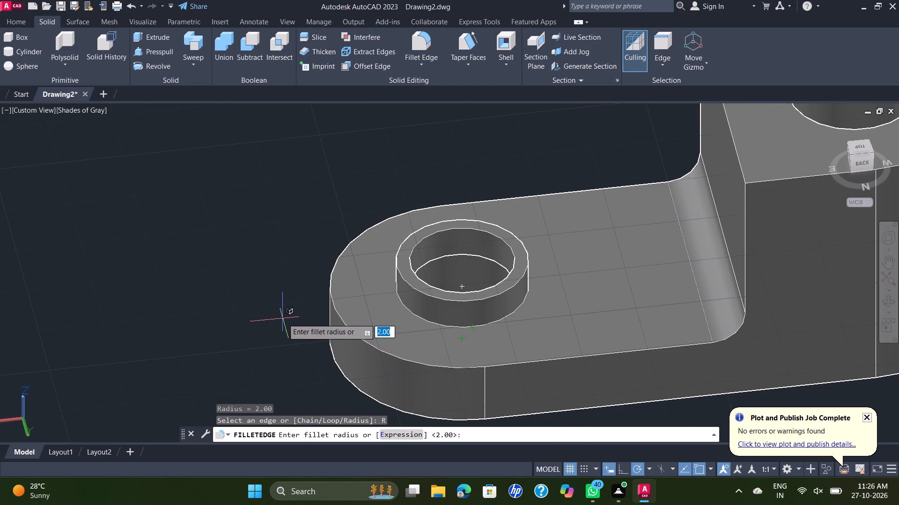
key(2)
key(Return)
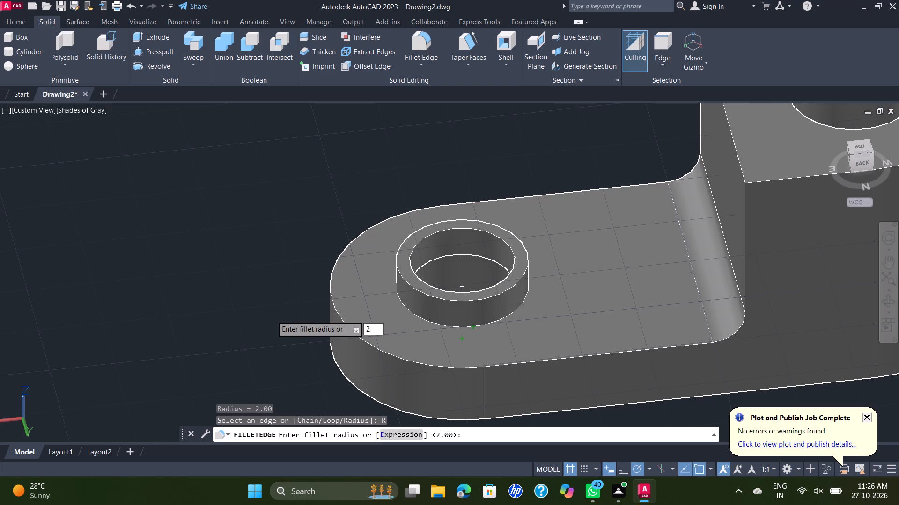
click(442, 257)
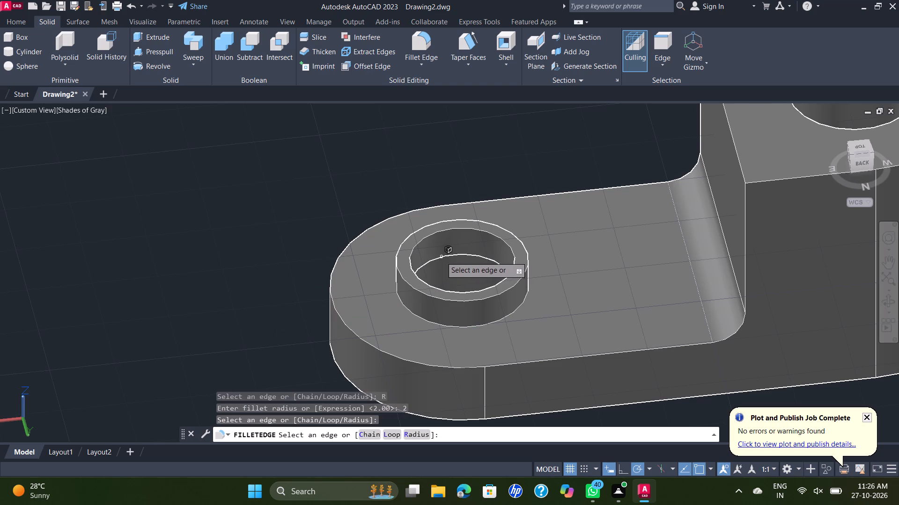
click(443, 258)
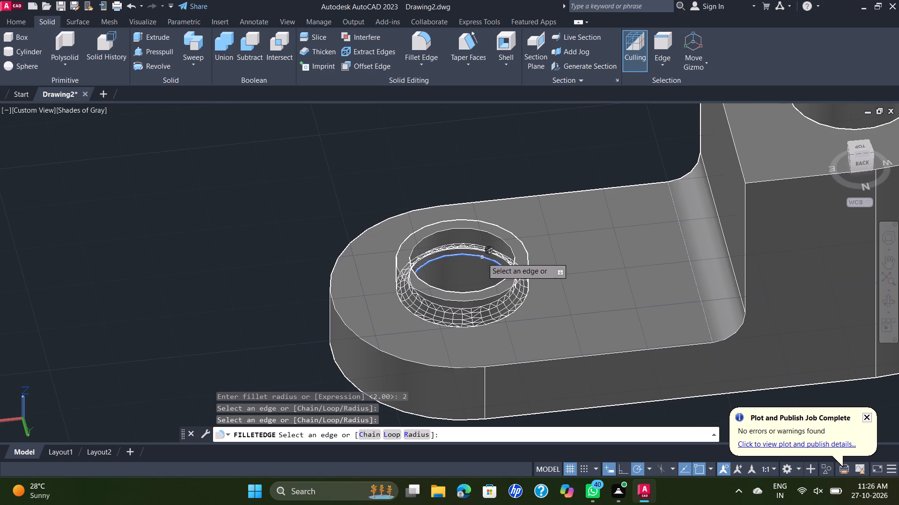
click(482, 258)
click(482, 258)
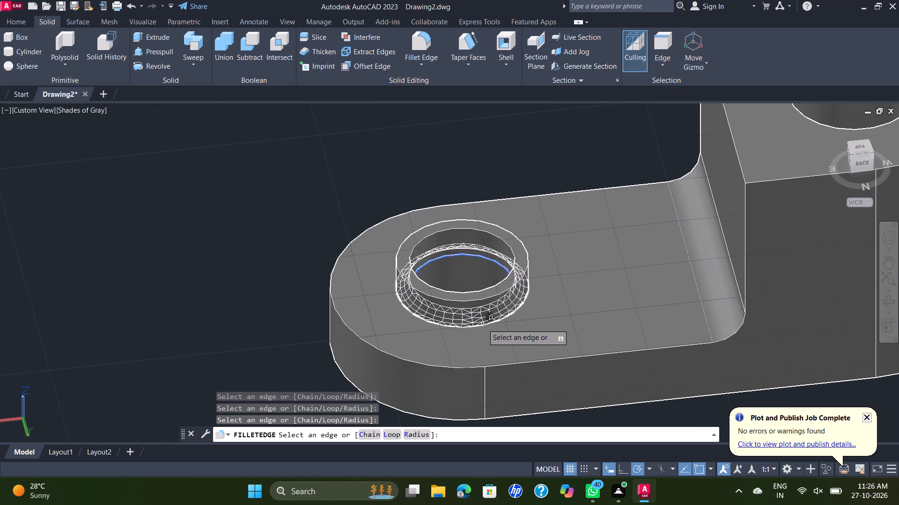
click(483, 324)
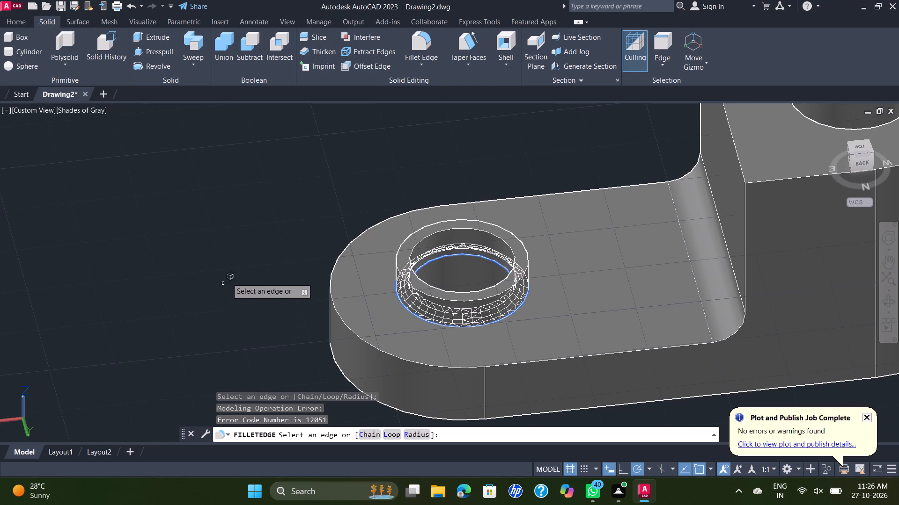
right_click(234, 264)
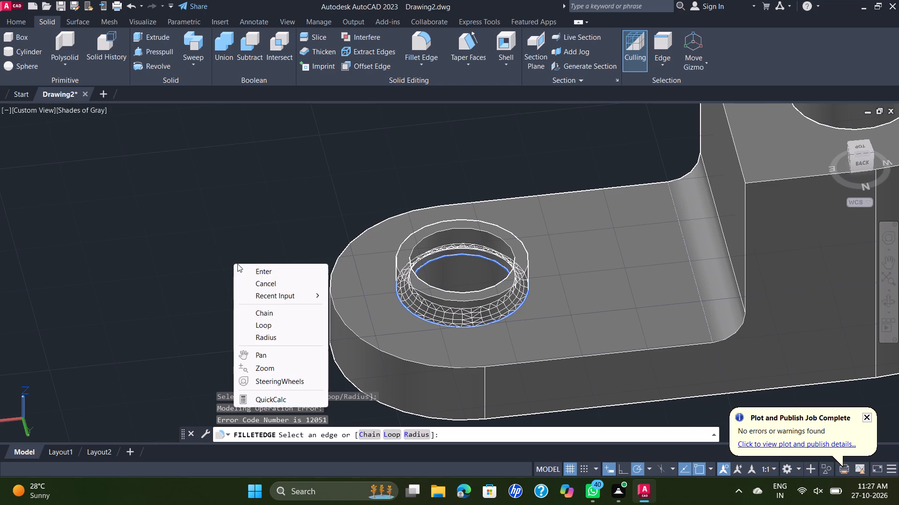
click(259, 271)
Examine the whole bracket, including the raised ring and the tall block.
scroll(343, 267, down, 3)
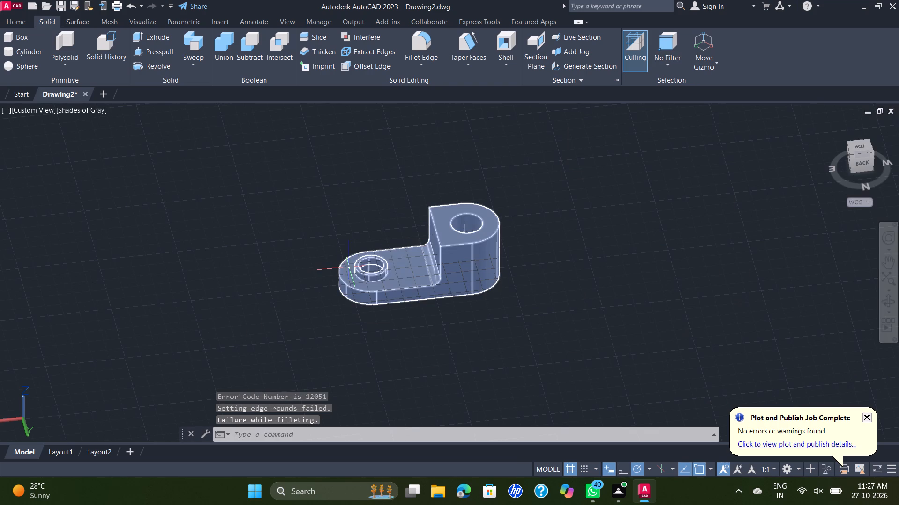
scroll(430, 239, down, 8)
scroll(440, 233, up, 4)
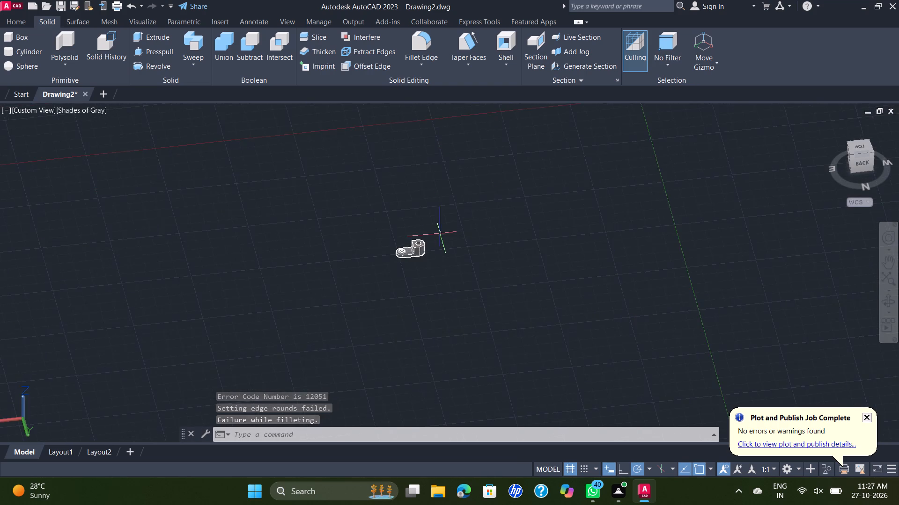
scroll(438, 247, up, 3)
scroll(322, 318, up, 3)
scroll(429, 221, up, 1)
middle_drag(470, 180, 462, 275)
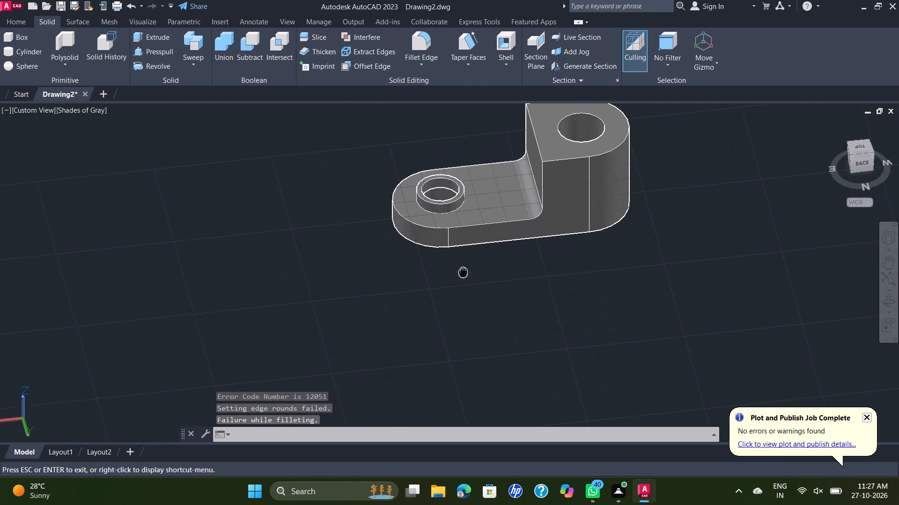
middle_drag(462, 275, 458, 282)
scroll(490, 198, down, 1)
middle_drag(502, 202, 493, 221)
scroll(496, 214, up, 1)
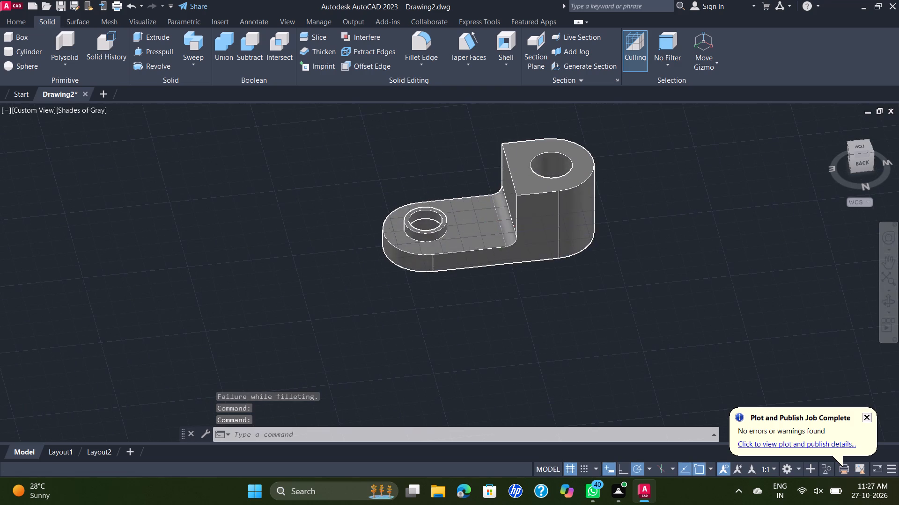
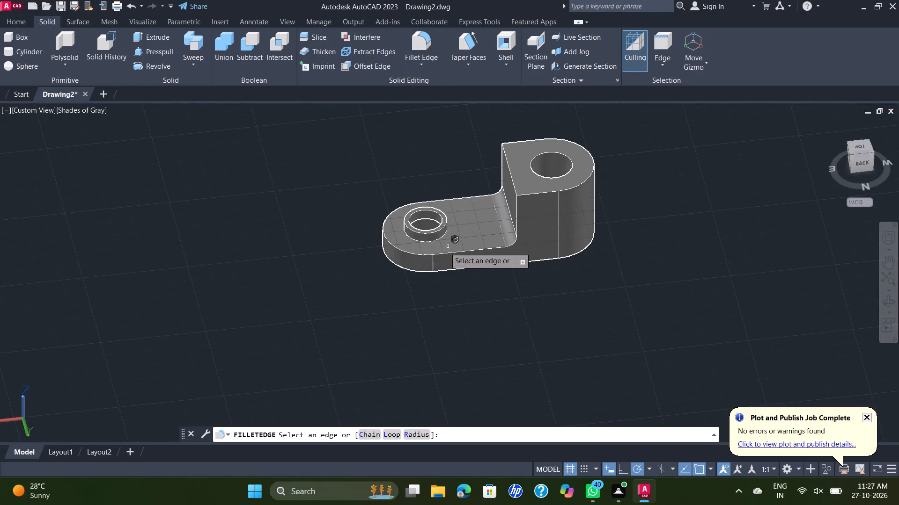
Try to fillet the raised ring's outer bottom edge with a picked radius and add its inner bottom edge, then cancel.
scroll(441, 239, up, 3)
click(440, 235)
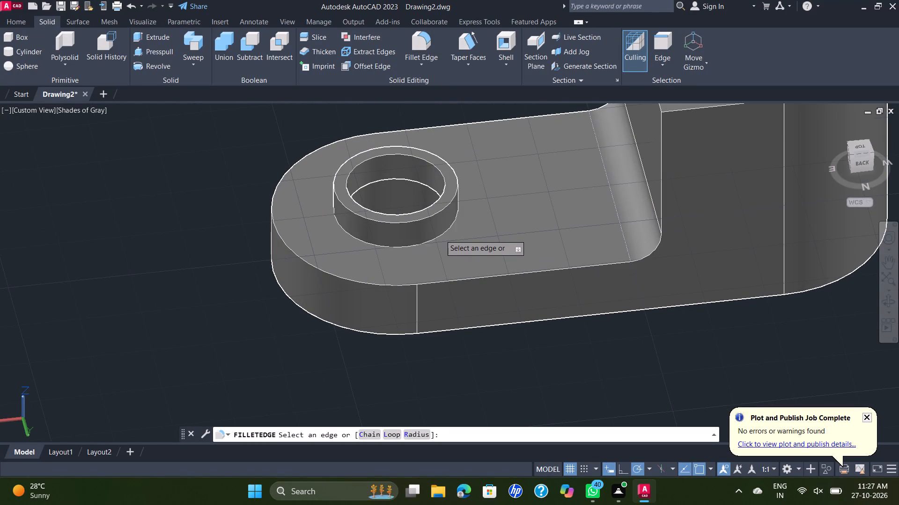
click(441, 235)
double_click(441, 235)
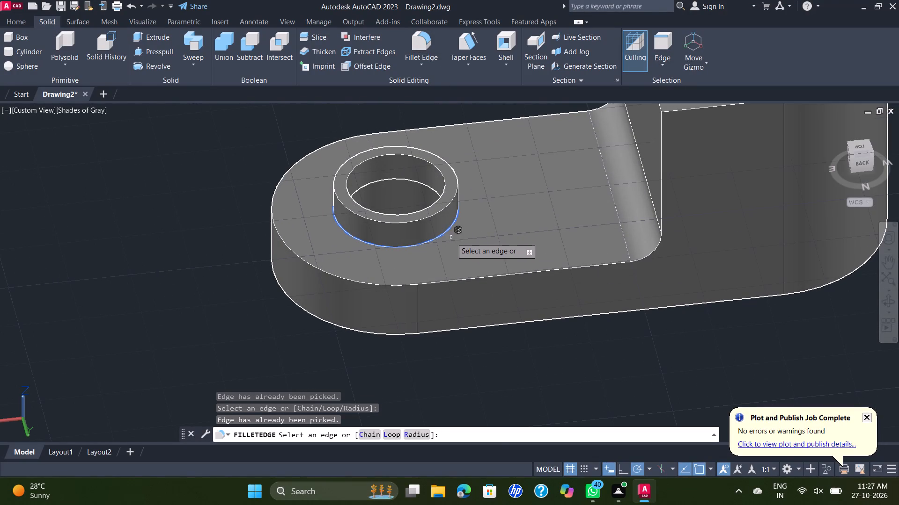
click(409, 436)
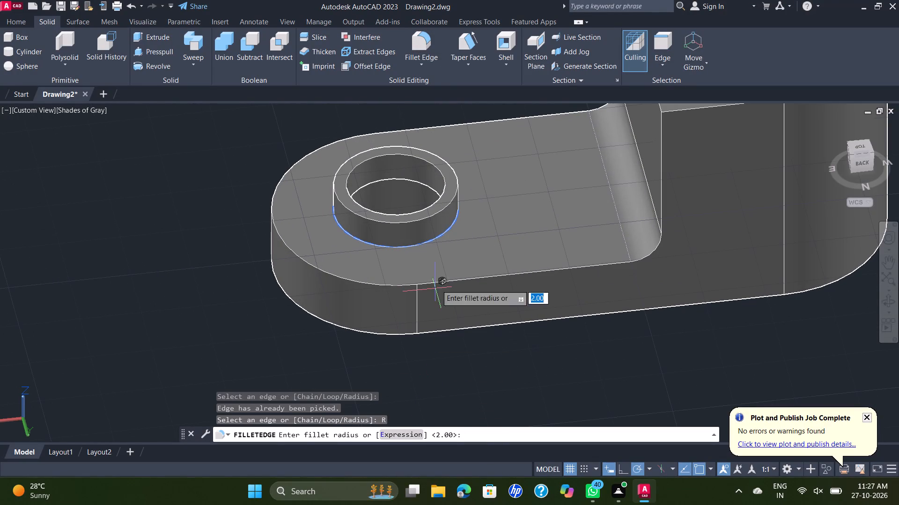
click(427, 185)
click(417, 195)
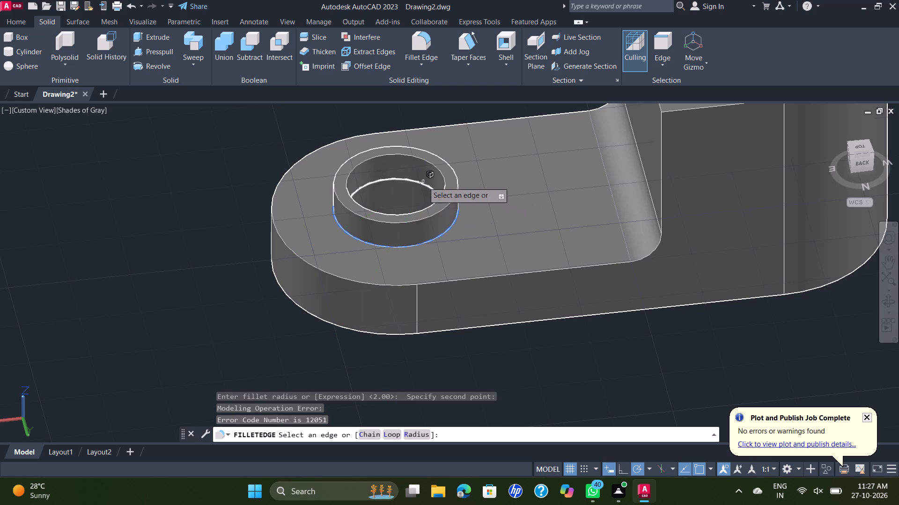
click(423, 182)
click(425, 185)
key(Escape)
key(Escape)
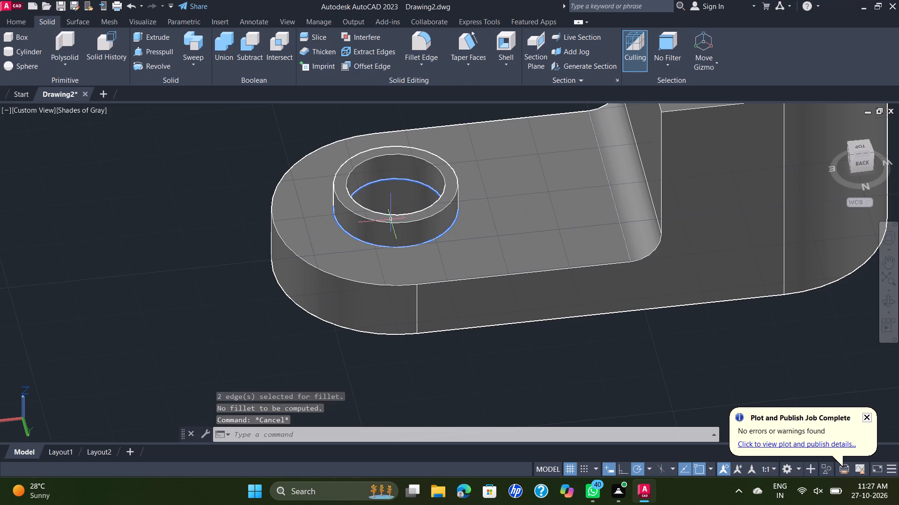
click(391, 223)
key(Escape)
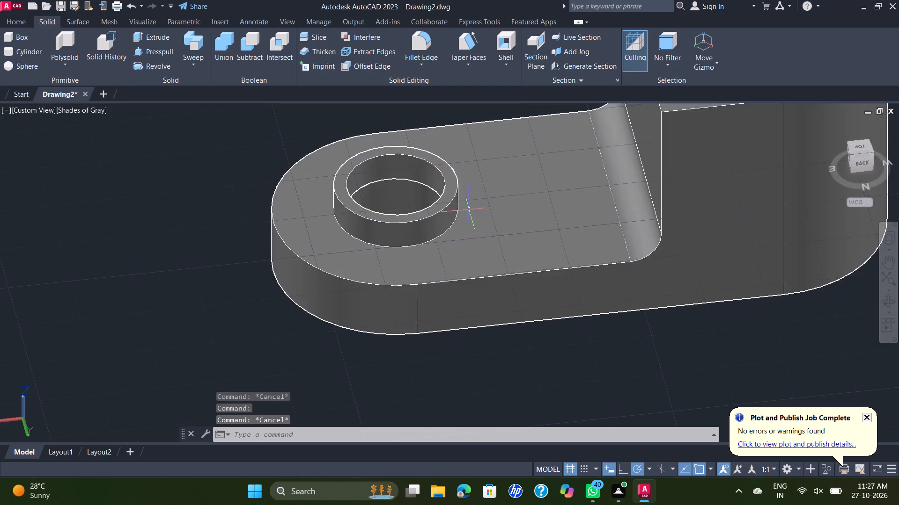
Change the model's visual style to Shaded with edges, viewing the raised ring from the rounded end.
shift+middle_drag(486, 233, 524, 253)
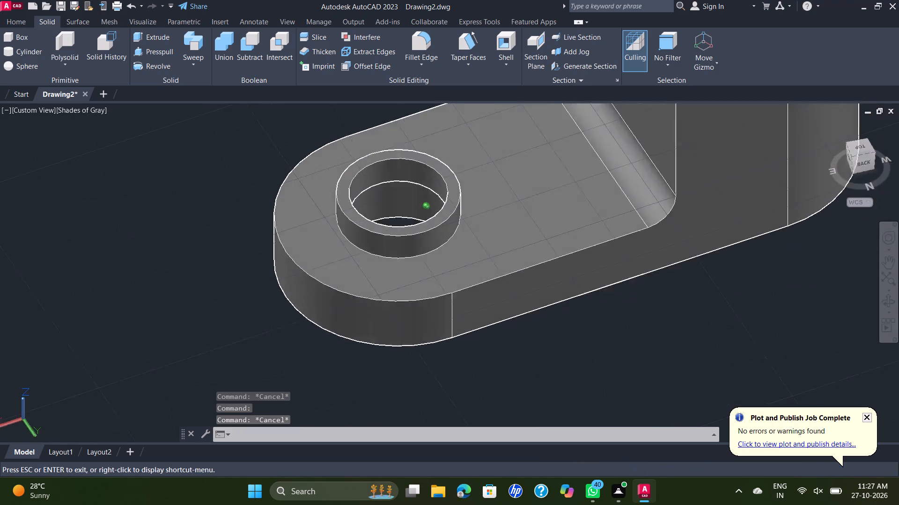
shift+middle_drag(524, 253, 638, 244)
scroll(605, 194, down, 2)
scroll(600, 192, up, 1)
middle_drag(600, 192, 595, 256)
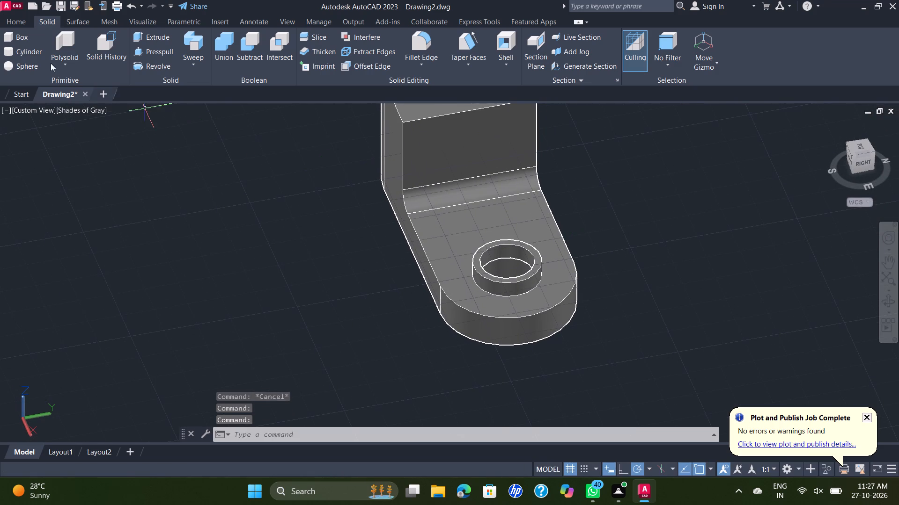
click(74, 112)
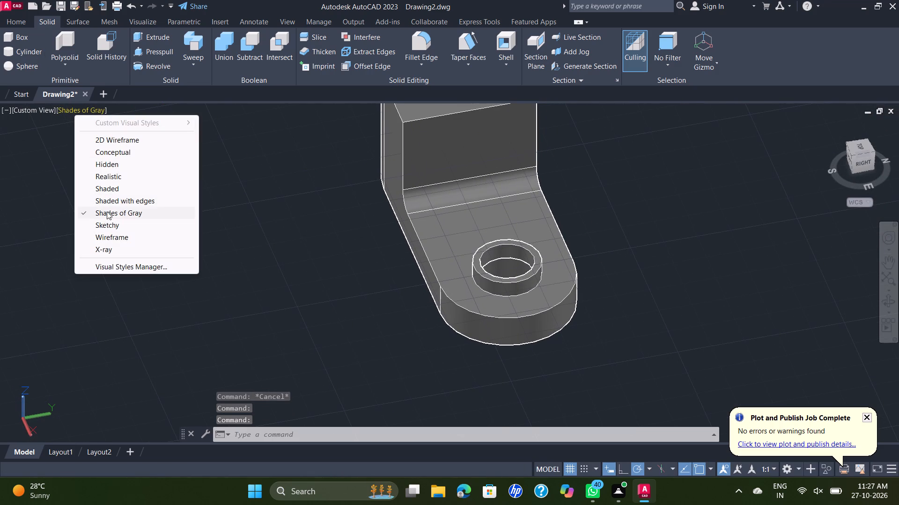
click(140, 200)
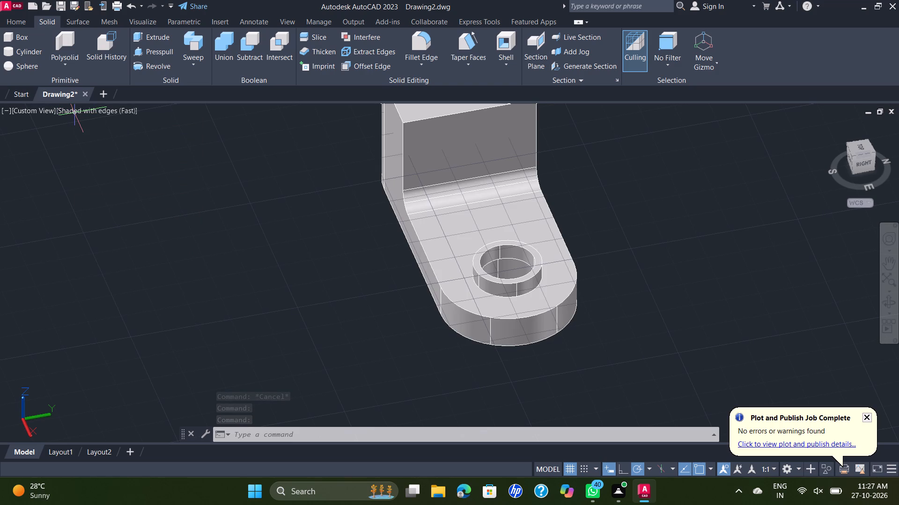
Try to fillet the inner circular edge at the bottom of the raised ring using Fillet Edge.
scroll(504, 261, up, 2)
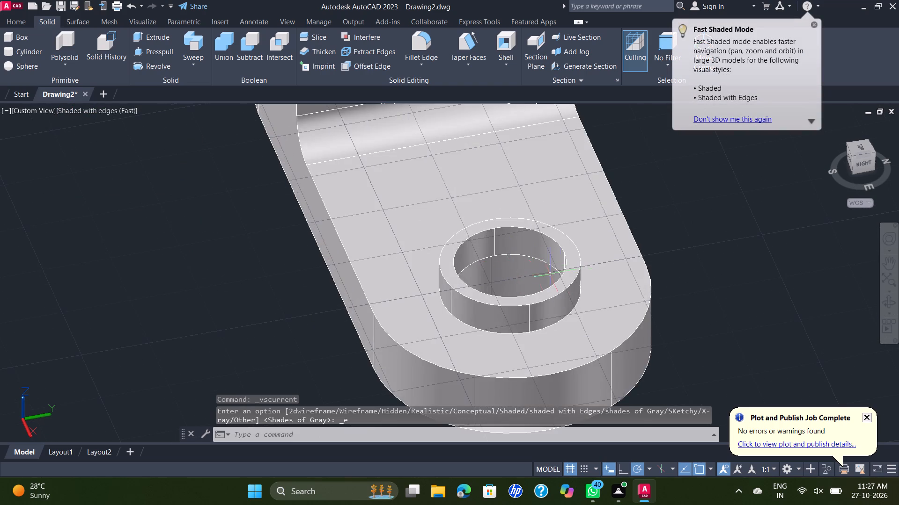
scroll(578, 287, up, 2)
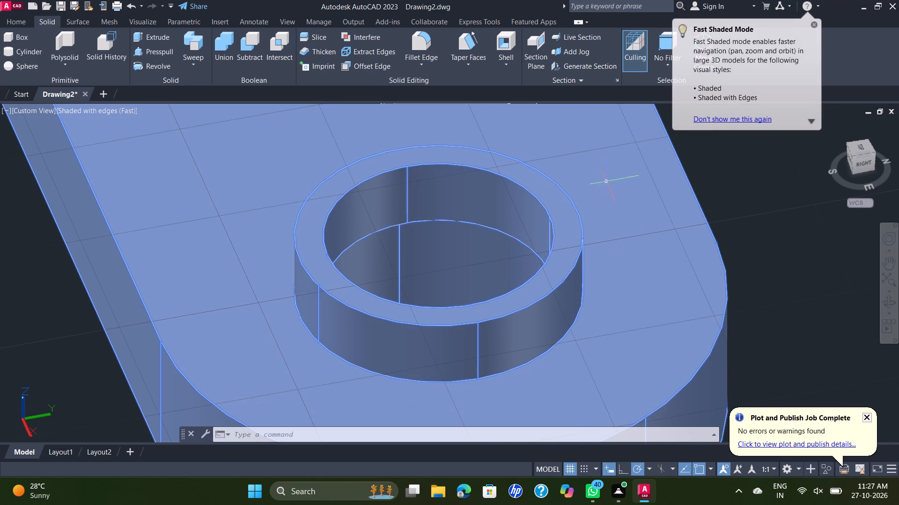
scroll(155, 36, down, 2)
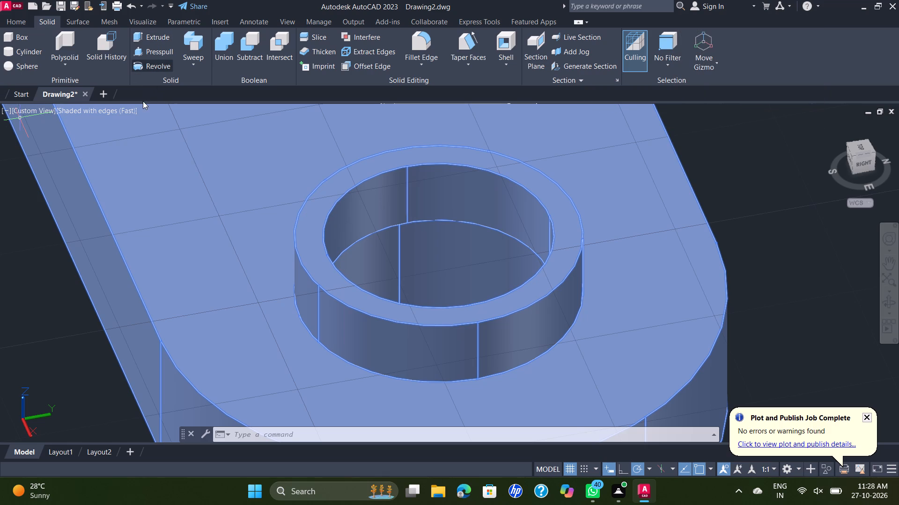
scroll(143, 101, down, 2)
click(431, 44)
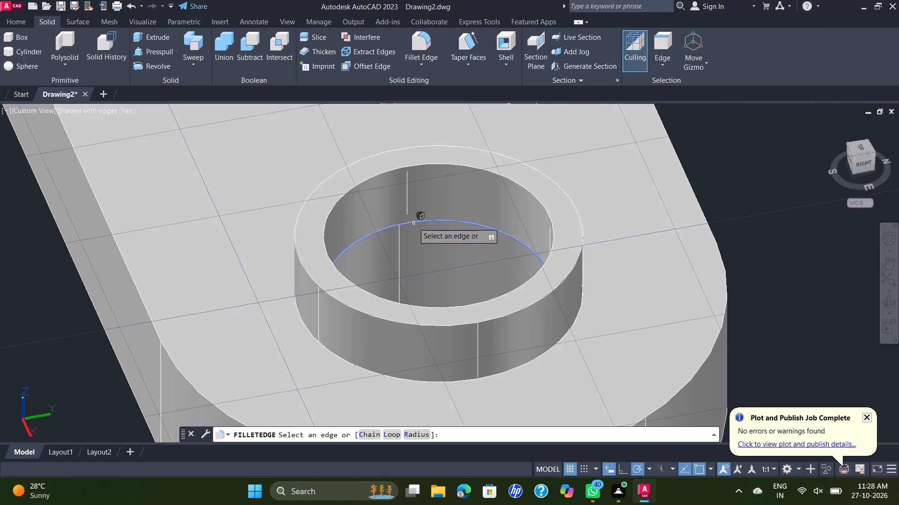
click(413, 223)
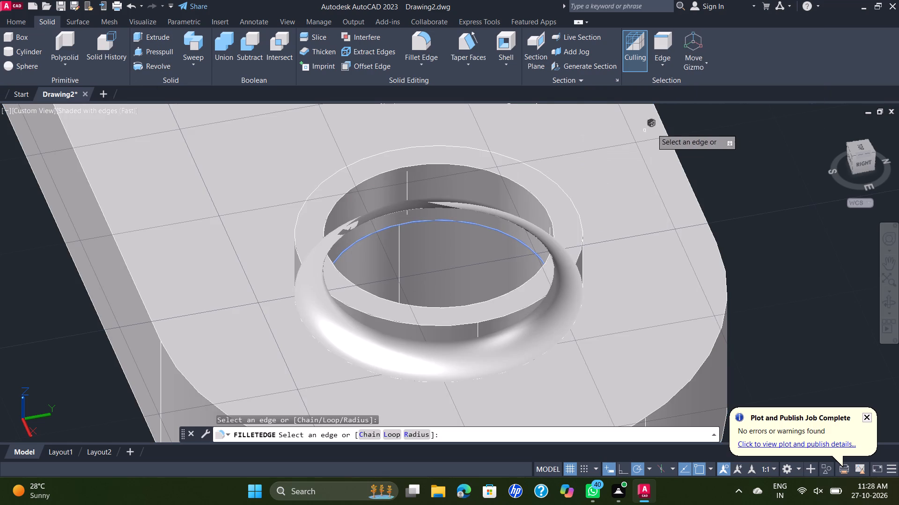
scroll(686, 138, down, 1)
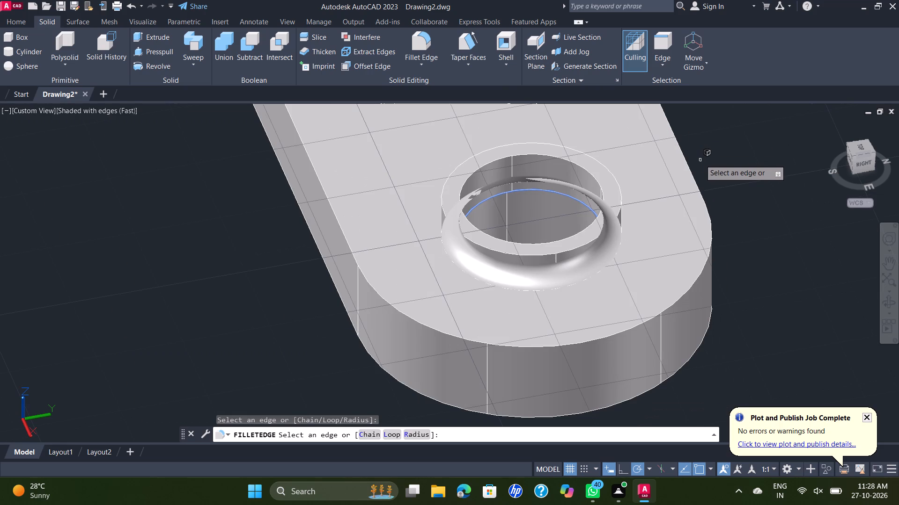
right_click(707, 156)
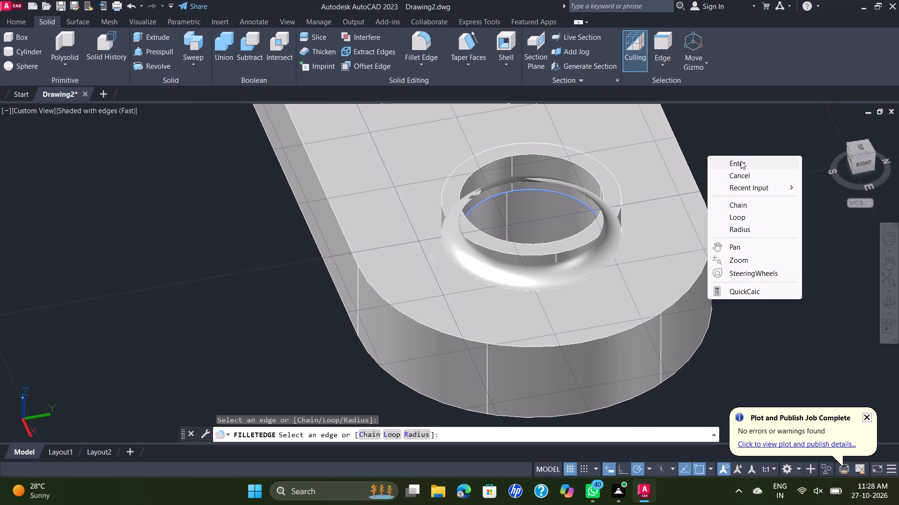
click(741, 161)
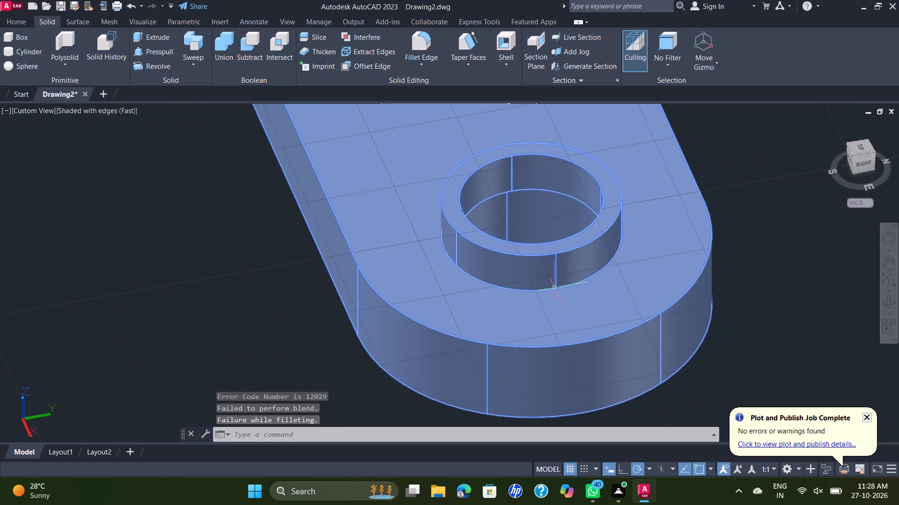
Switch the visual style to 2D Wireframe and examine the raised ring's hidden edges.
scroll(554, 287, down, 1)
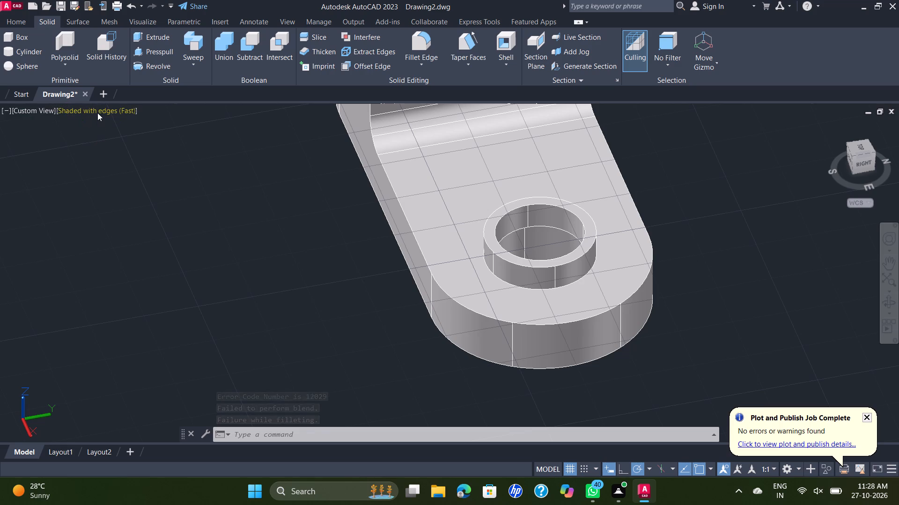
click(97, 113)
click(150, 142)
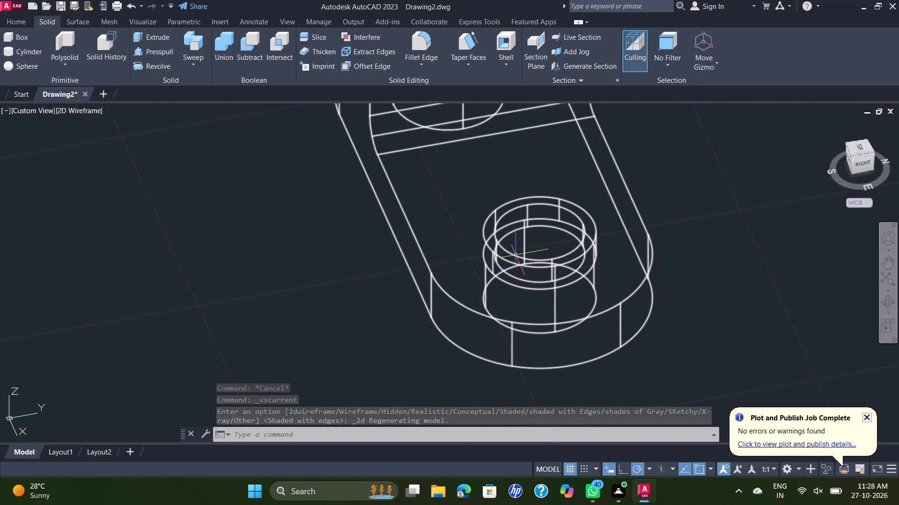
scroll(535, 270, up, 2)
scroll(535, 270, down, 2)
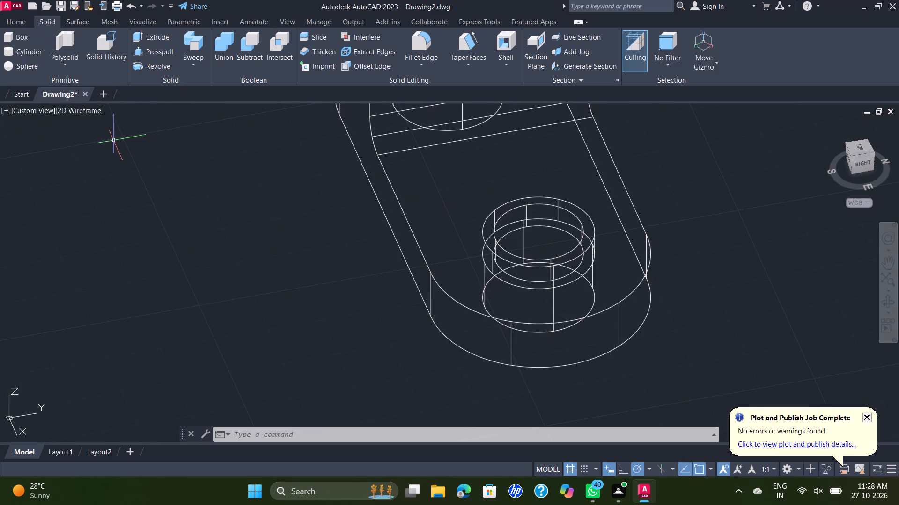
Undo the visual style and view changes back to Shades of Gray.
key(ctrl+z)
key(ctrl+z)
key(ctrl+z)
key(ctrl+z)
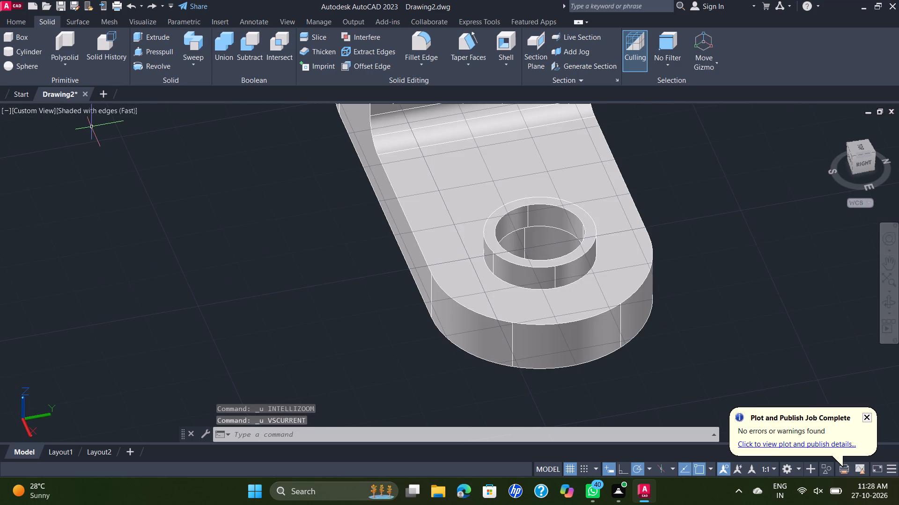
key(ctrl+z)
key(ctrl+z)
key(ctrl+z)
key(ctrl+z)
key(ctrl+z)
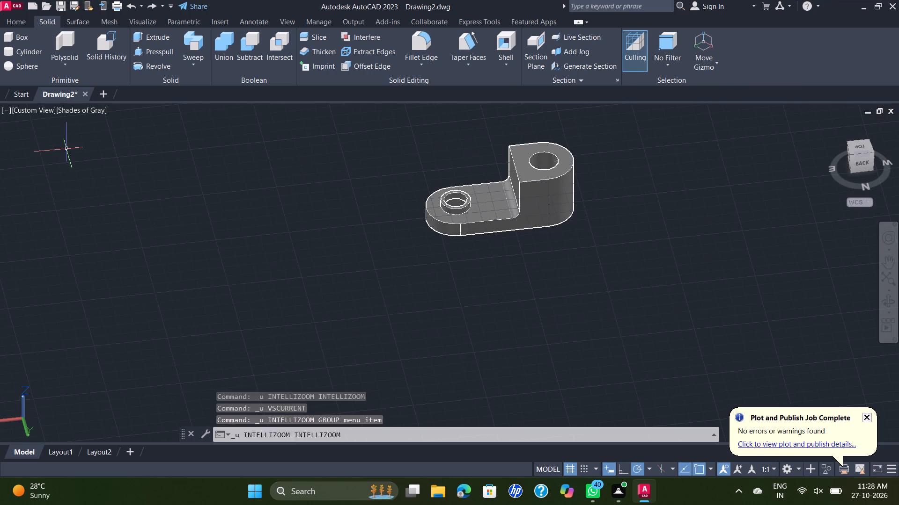
Undo the recent edge fillet attempts and the preceding move, back to the SE Isometric view of the bracket.
key(ctrl+z)
key(ctrl+z)
key(ctrl+z)
key(ctrl+z)
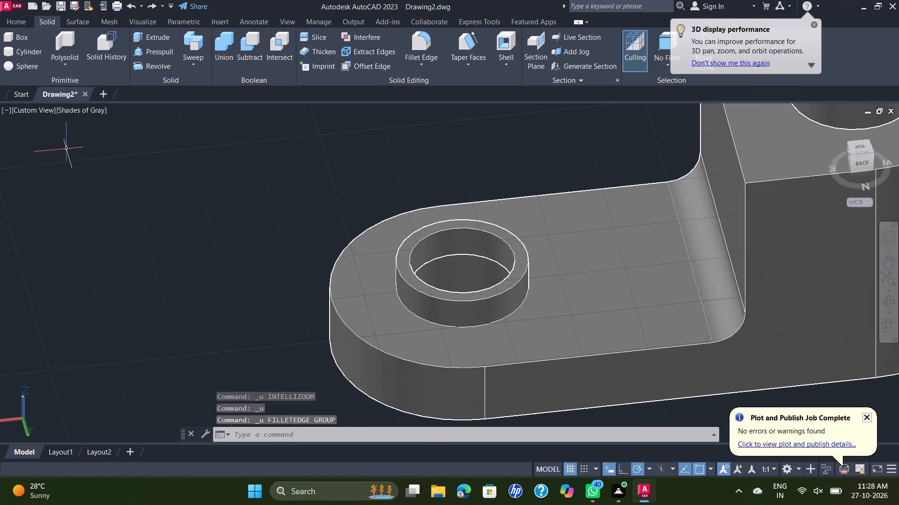
key(ctrl+z)
key(ctrl+z)
key(ctrl+z)
key(ctrl+z)
key(ctrl+z)
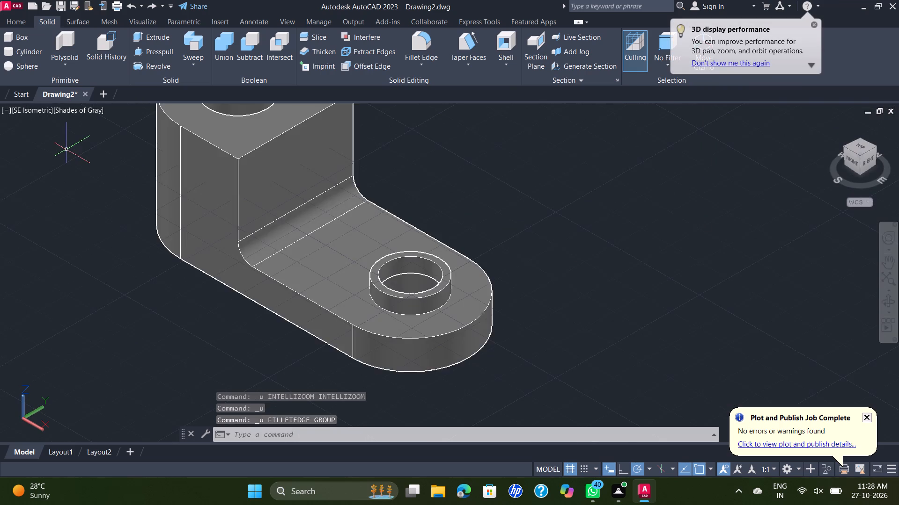
key(ctrl+z)
key(ctrl+z)
key(ctrl+z)
key(ctrl+z)
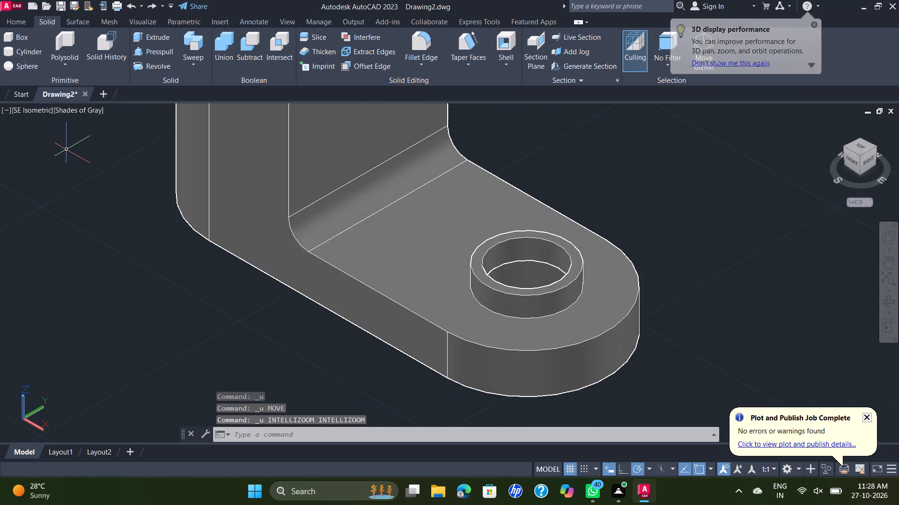
key(ctrl+z)
key(ctrl+z)
key(ctrl+z)
key(ctrl+z)
key(ctrl+z)
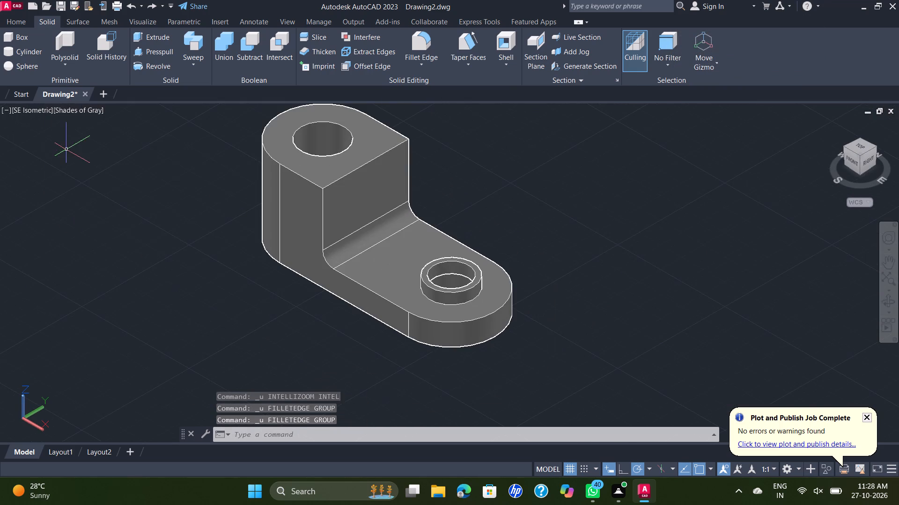
Continue undoing through the earlier edge fillets, erase, move and union operations on the bracket.
key(ctrl+z)
key(ctrl+z)
key(ctrl+z)
key(ctrl+z)
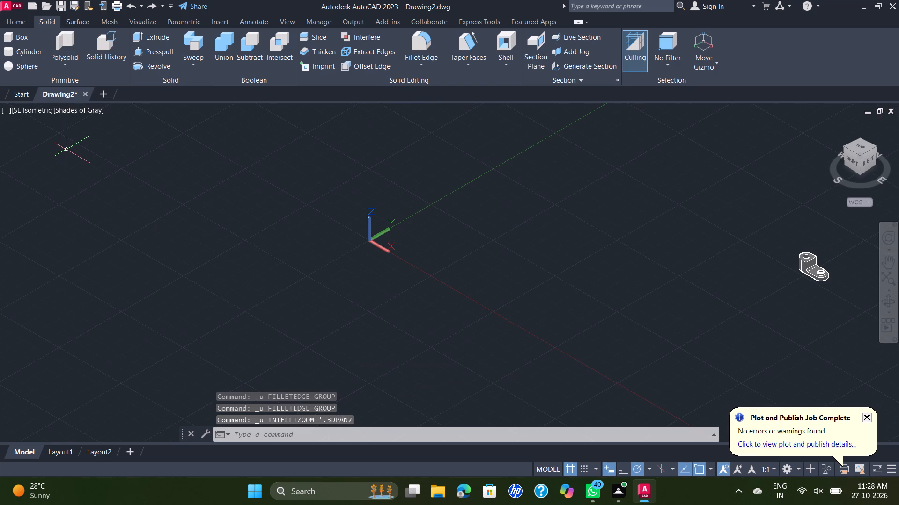
key(ctrl+z)
key(ctrl+z)
key(ctrl+z)
key(ctrl+z)
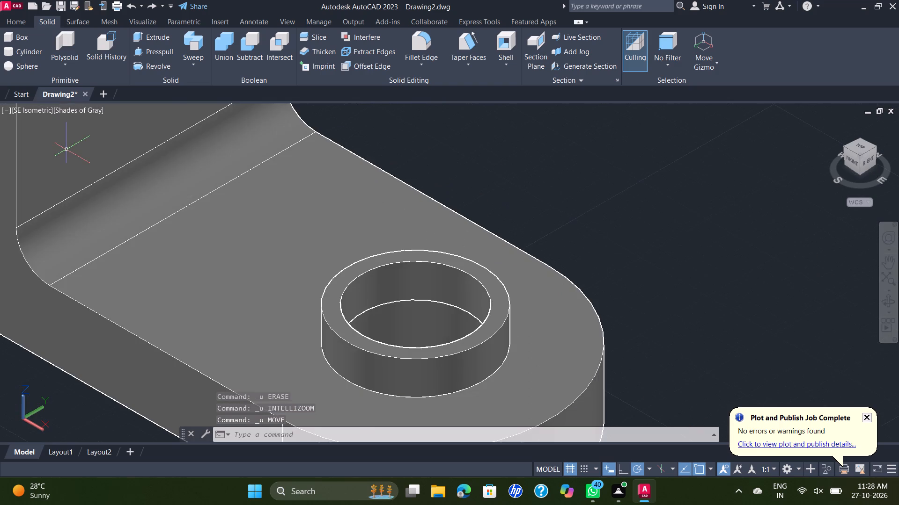
key(ctrl+z)
key(ctrl+z)
key(ctrl+z)
key(ctrl+z)
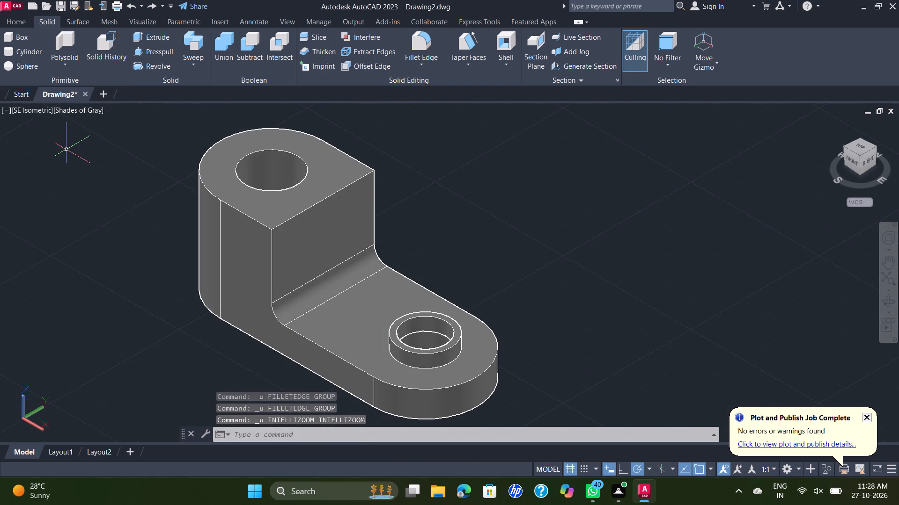
key(ctrl+z)
key(ctrl+z)
key(ctrl+z)
key(ctrl+z)
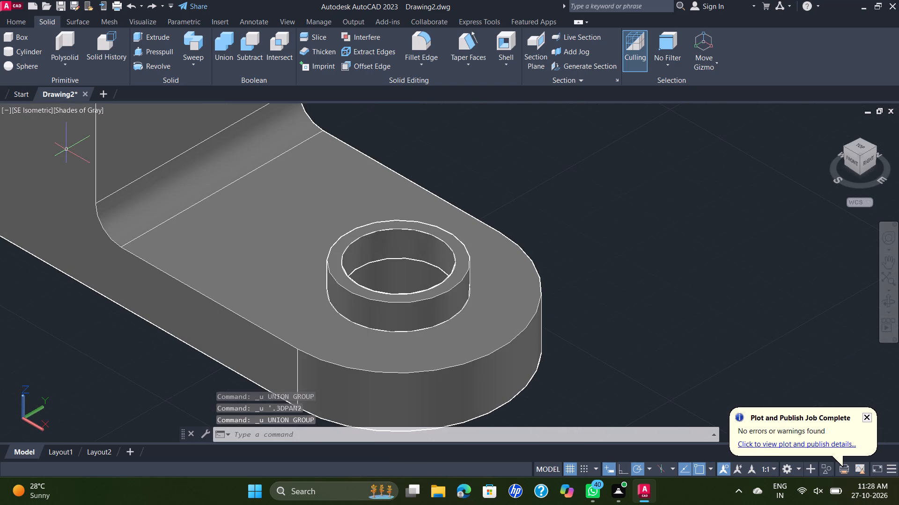
Undo the raised ring's presspulls and circles and the inner step fillet, back to the plain two-hole bracket with a sharp inner corner.
key(ctrl+z)
key(ctrl+z)
key(ctrl+z)
key(ctrl+z)
key(ctrl+z)
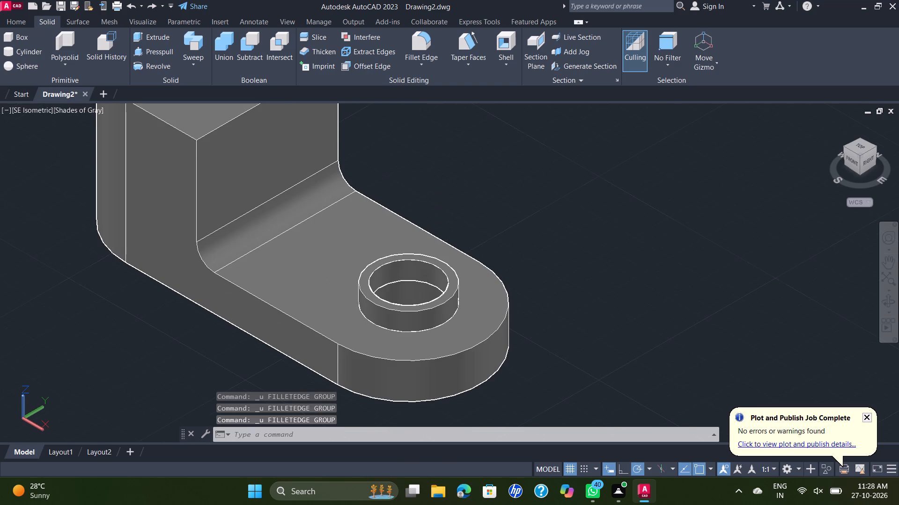
key(ctrl+z)
key(ctrl+z)
key(ctrl+z)
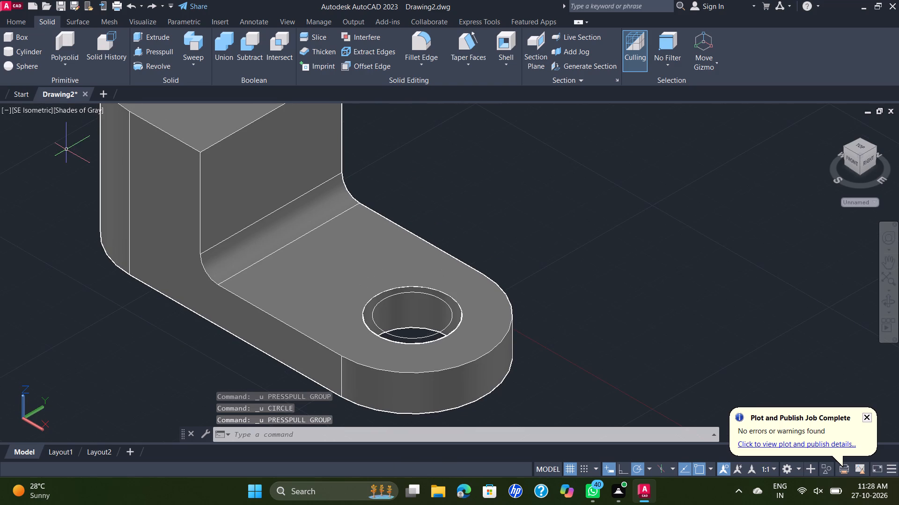
key(ctrl+z)
key(ctrl+z)
key(ctrl+z)
key(ctrl+z)
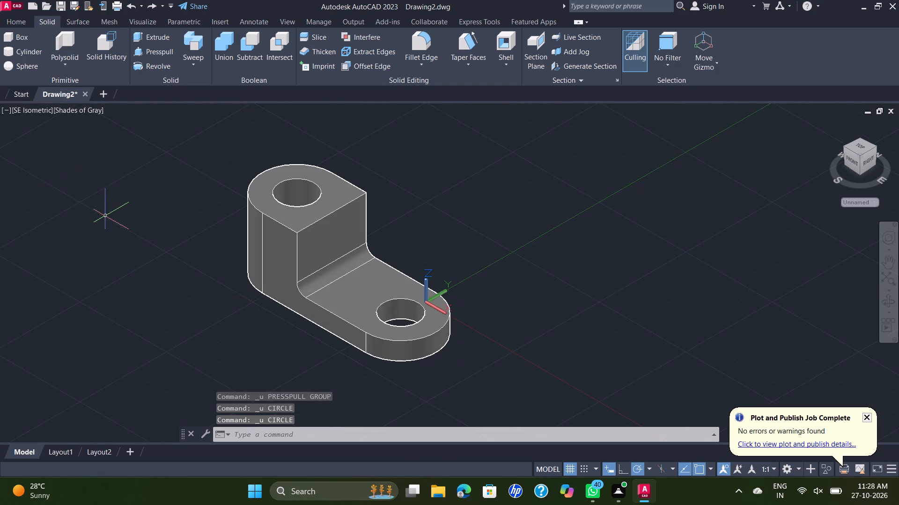
key(ctrl+z)
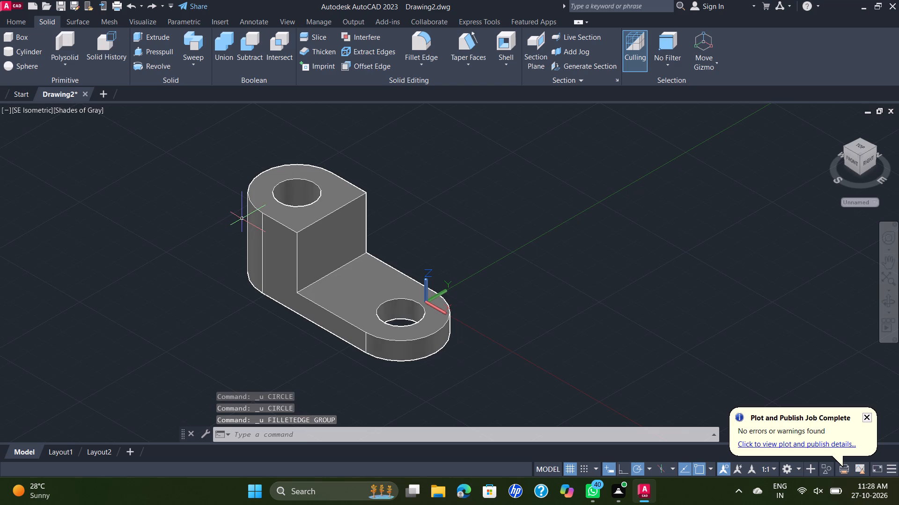
Redo the fillet on the inner corner between the bracket's tall and low sections.
key(ctrl+y)
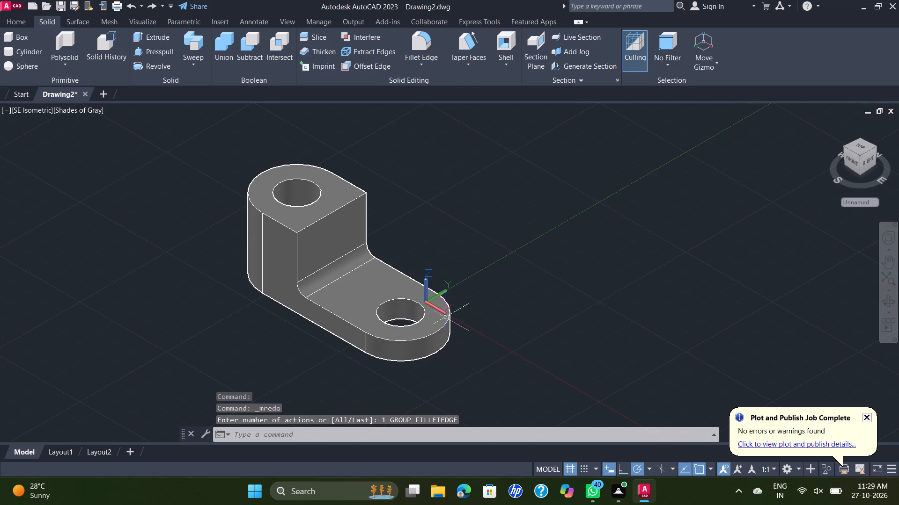
Presspull the circular area at the bottom of the lower section's hole upward by 15 mm as a solid disc.
scroll(446, 315, up, 4)
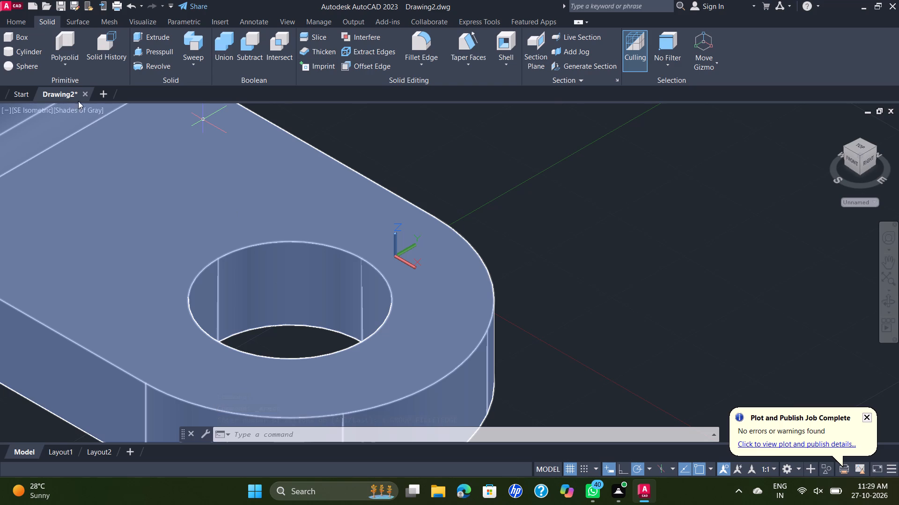
click(158, 45)
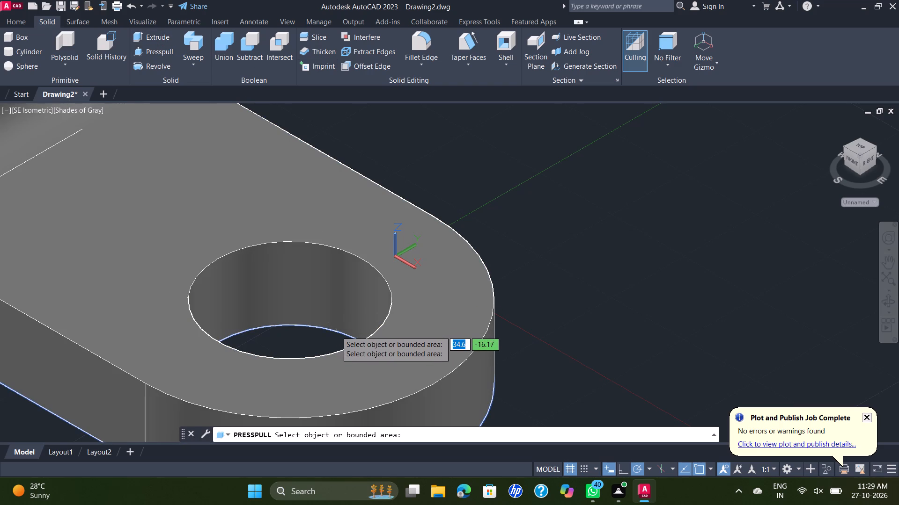
click(334, 331)
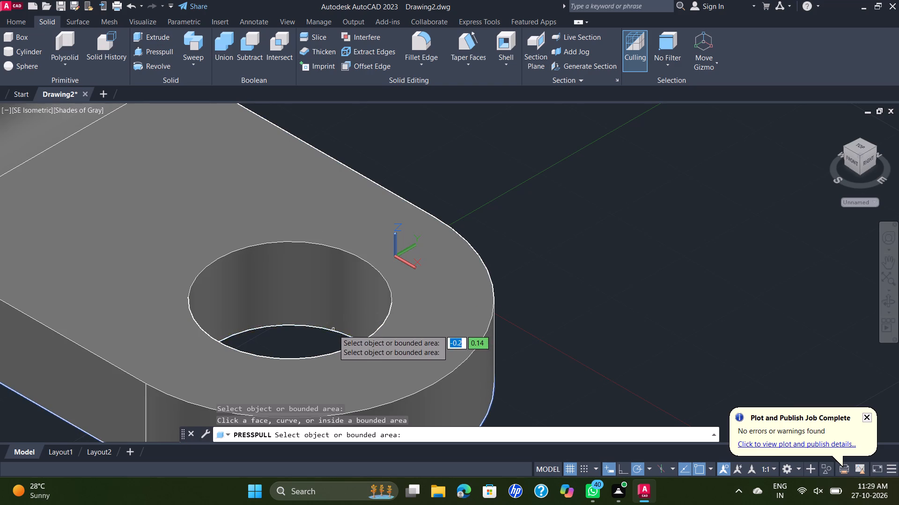
click(332, 334)
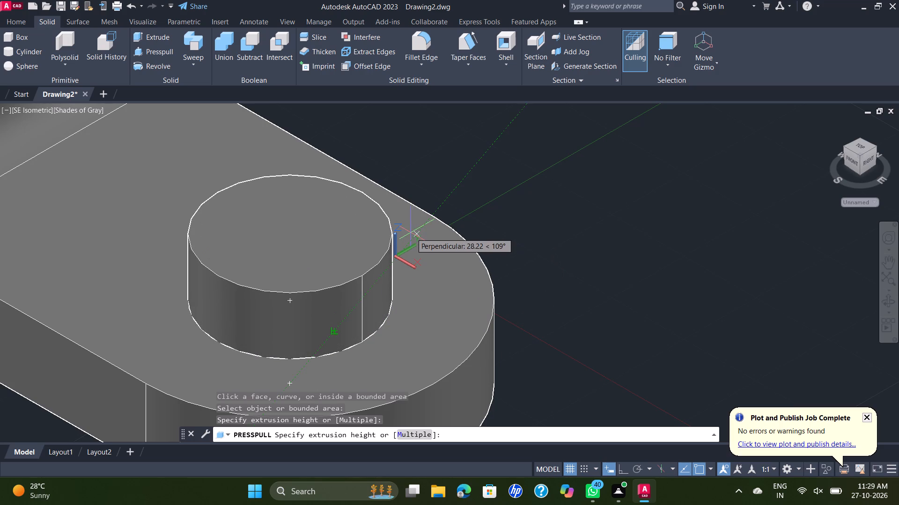
scroll(391, 191, down, 2)
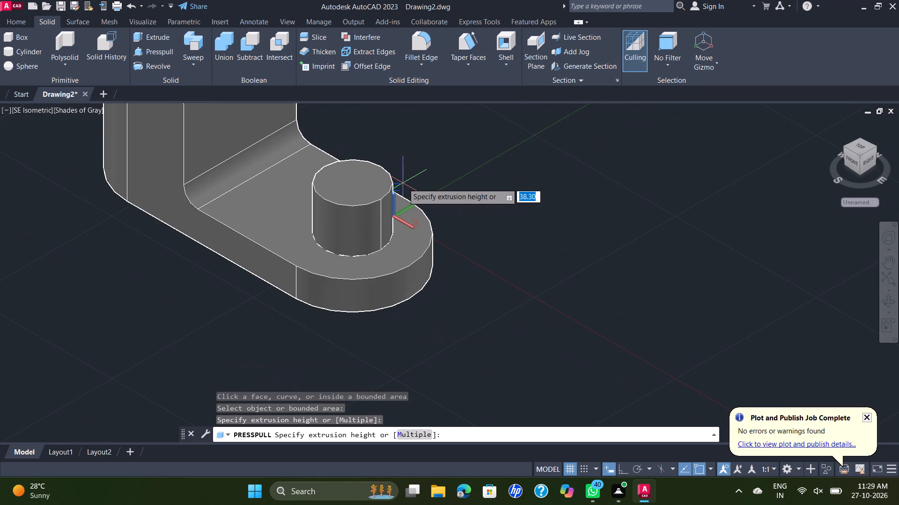
text(10)
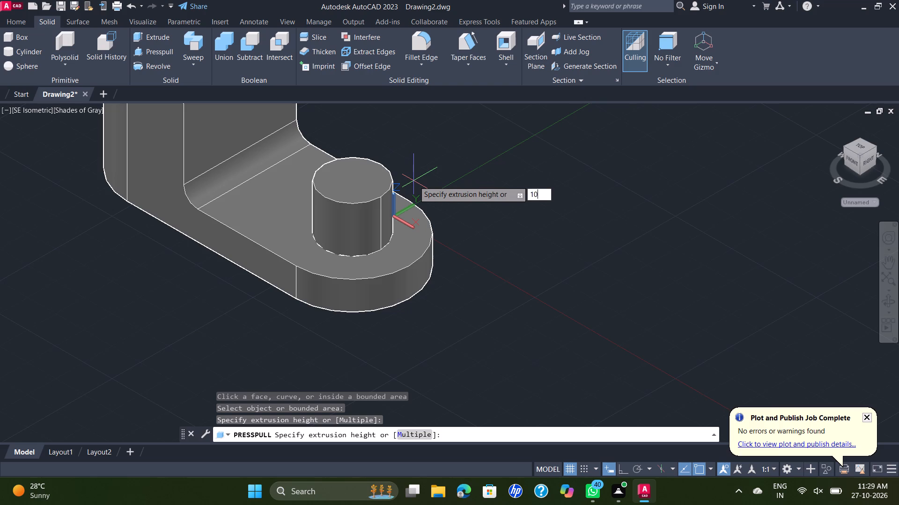
key(BackSpace)
key(5)
key(Return)
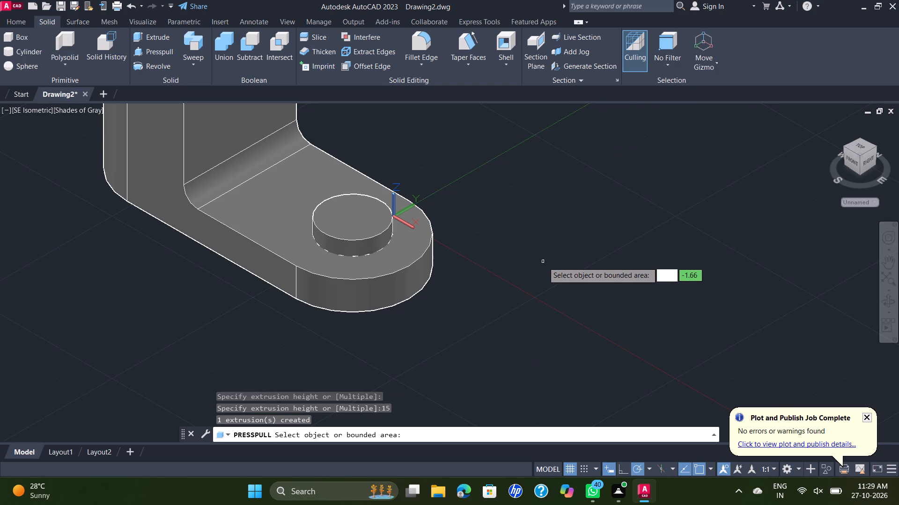
key(Escape)
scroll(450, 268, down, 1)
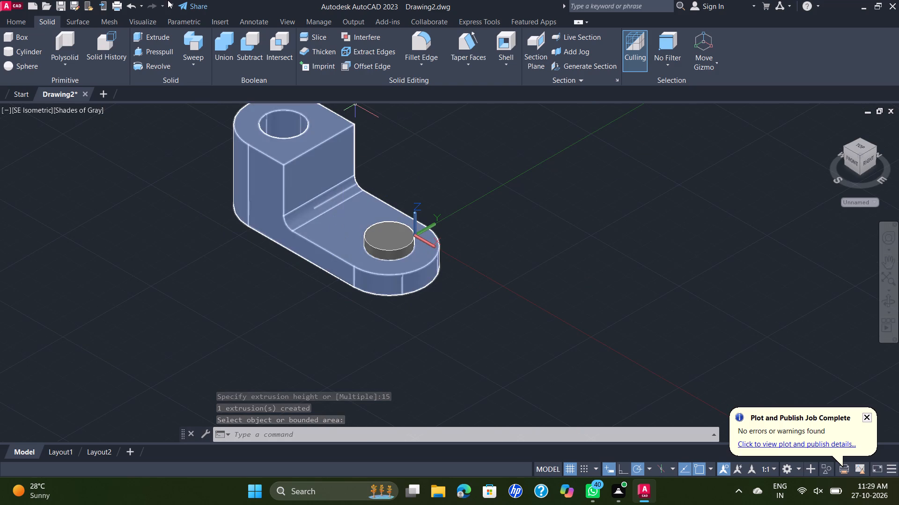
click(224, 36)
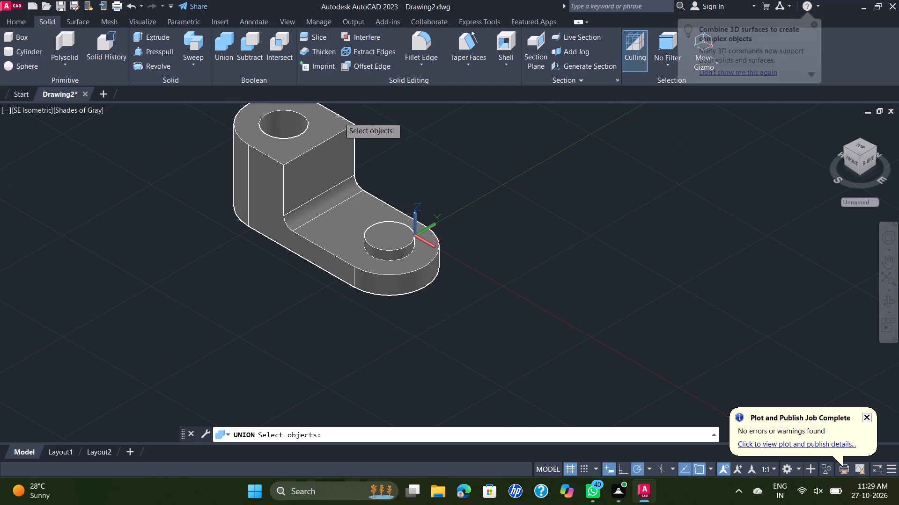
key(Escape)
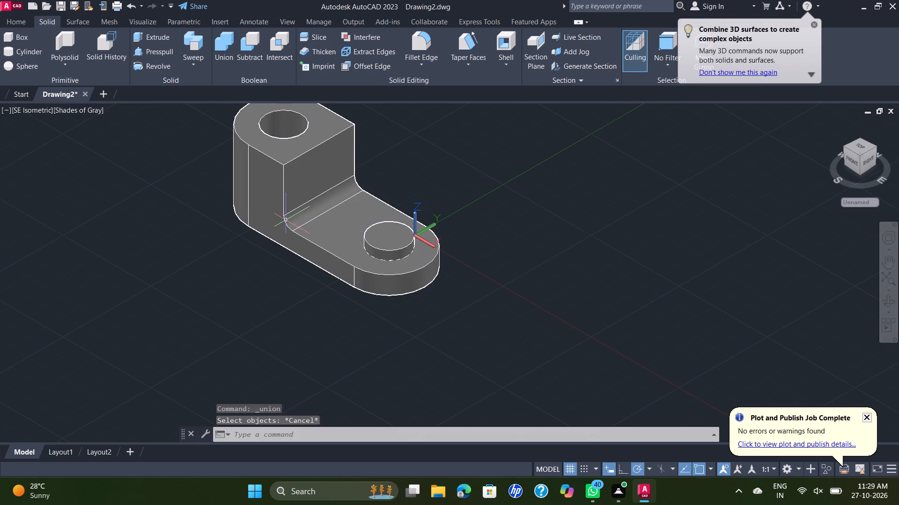
Group the bracket body and the raised disc together with the other geometry around them.
click(19, 22)
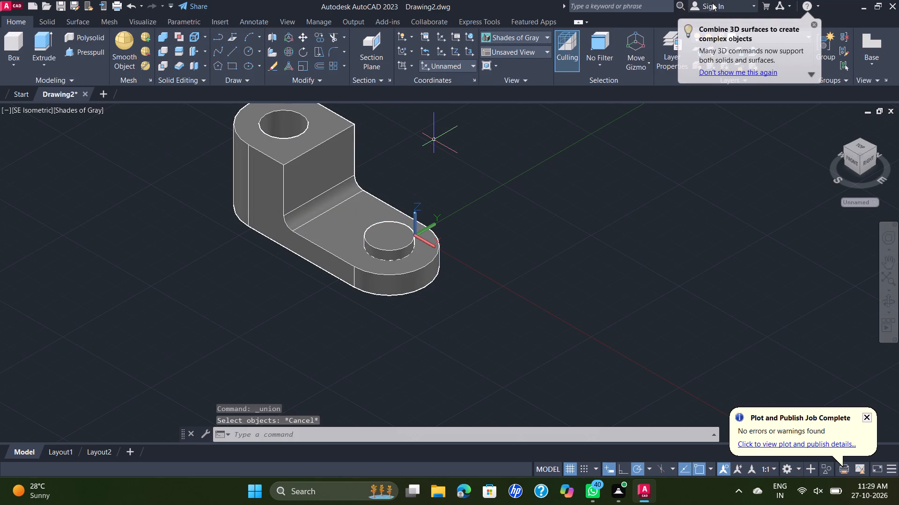
click(831, 47)
click(369, 215)
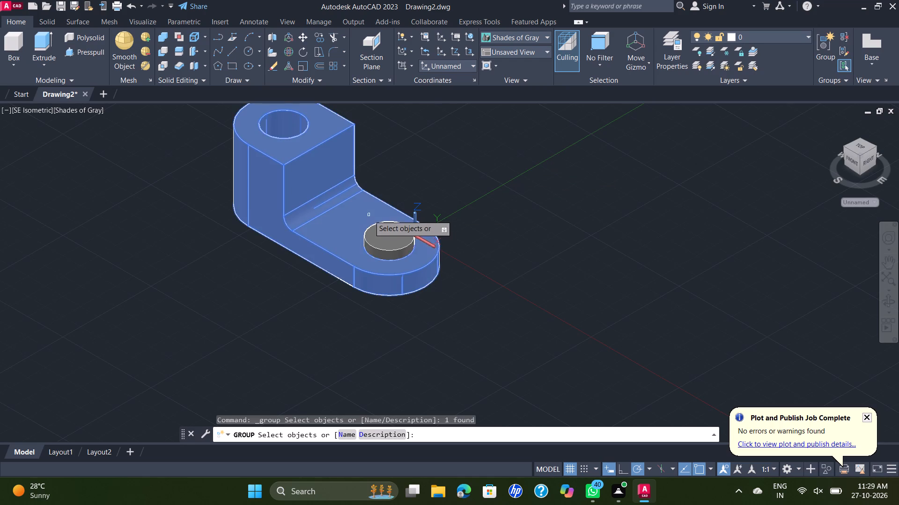
click(390, 240)
click(353, 215)
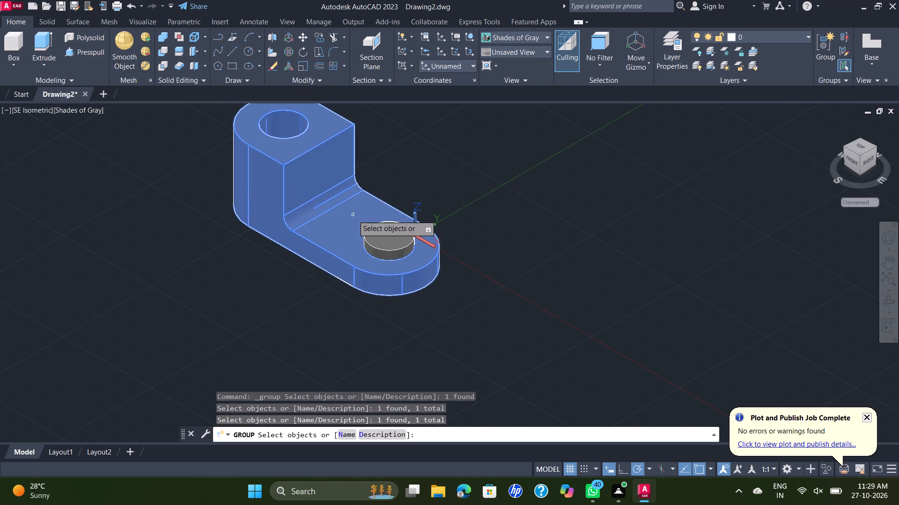
click(472, 157)
click(292, 300)
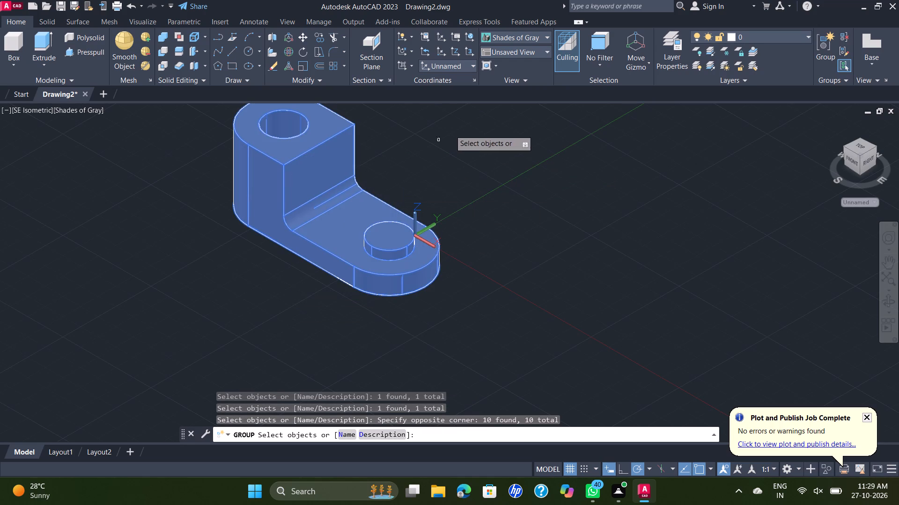
right_click(453, 126)
click(482, 134)
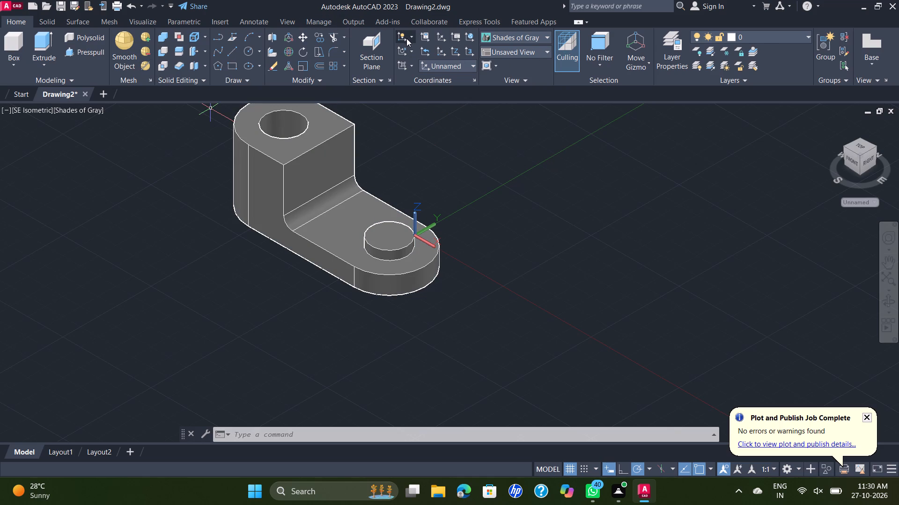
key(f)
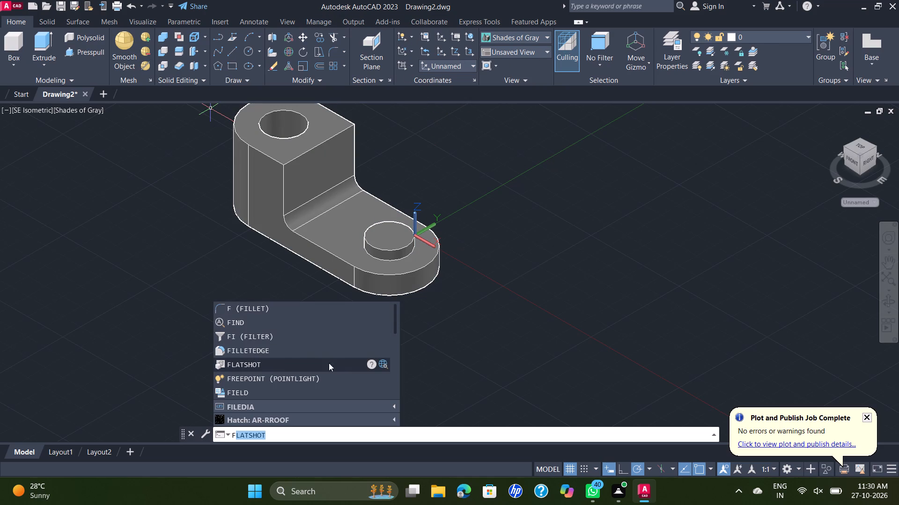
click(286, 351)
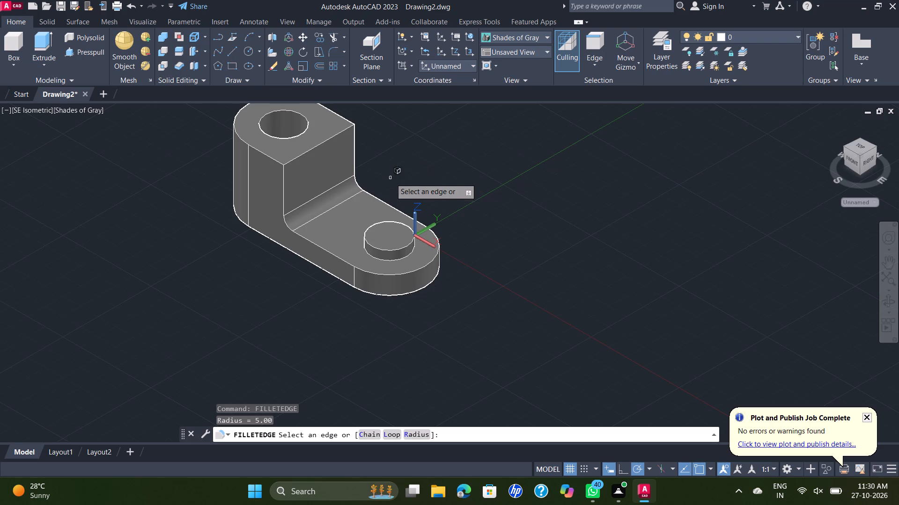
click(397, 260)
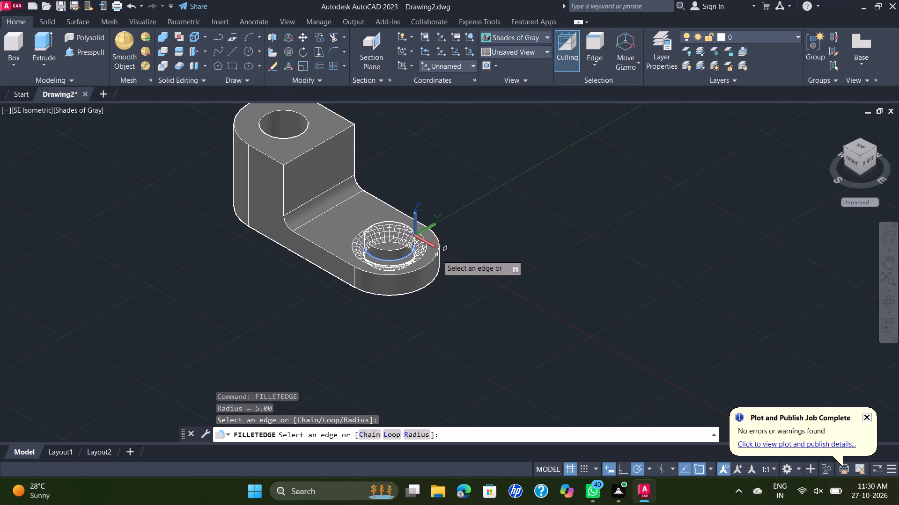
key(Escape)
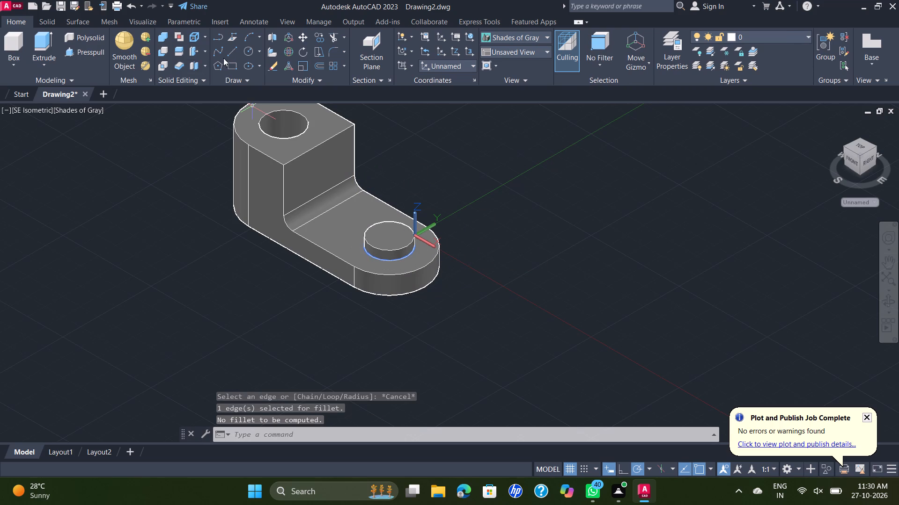
Union the bracket body with the raised disc on its lower section into one solid.
click(164, 34)
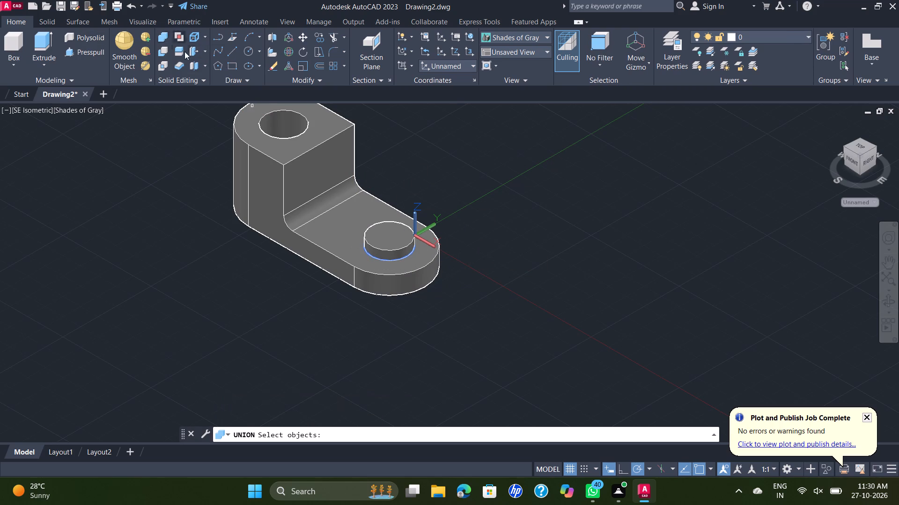
click(405, 148)
click(209, 314)
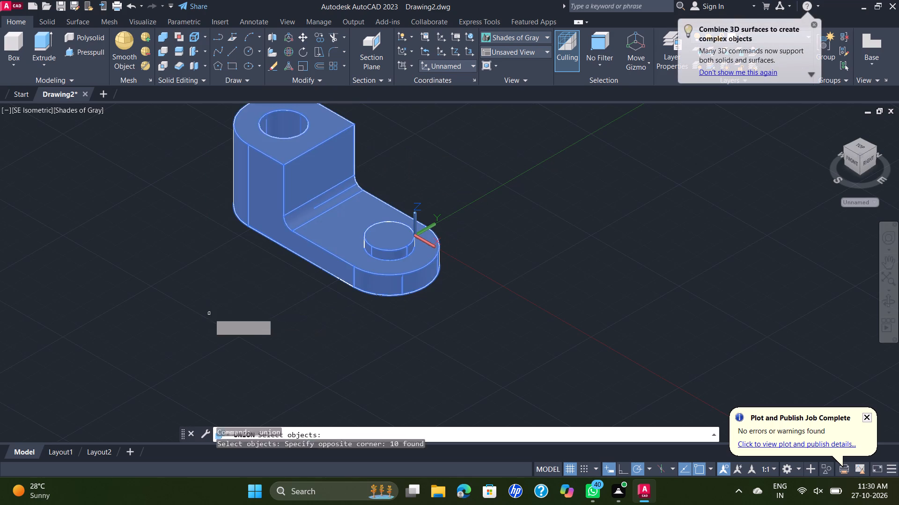
right_click(219, 253)
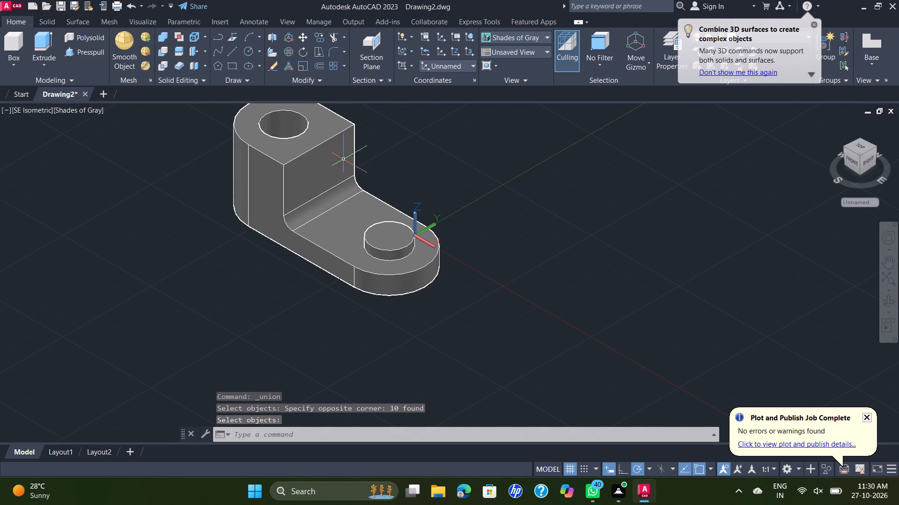
Fillet the edge where the raised disc meets the lower section's top face with a radius of 2 mm.
middle_drag(393, 139, 335, 193)
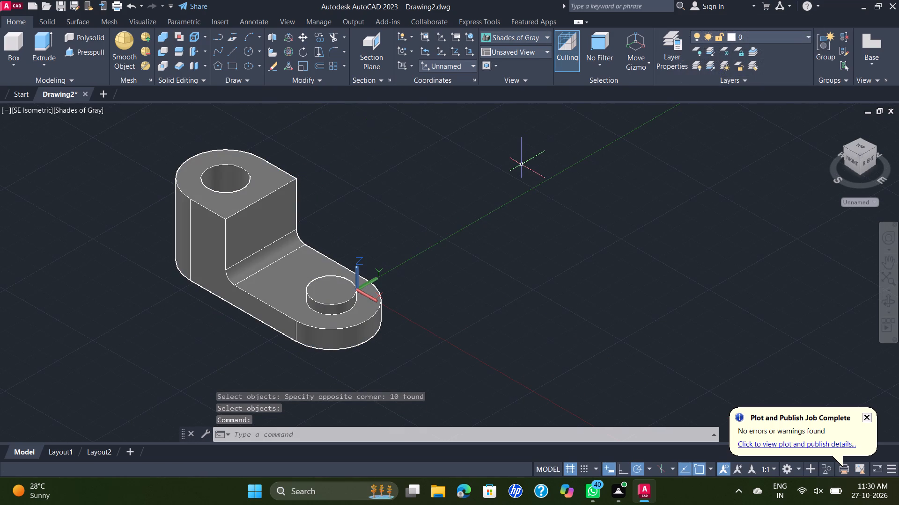
key(f)
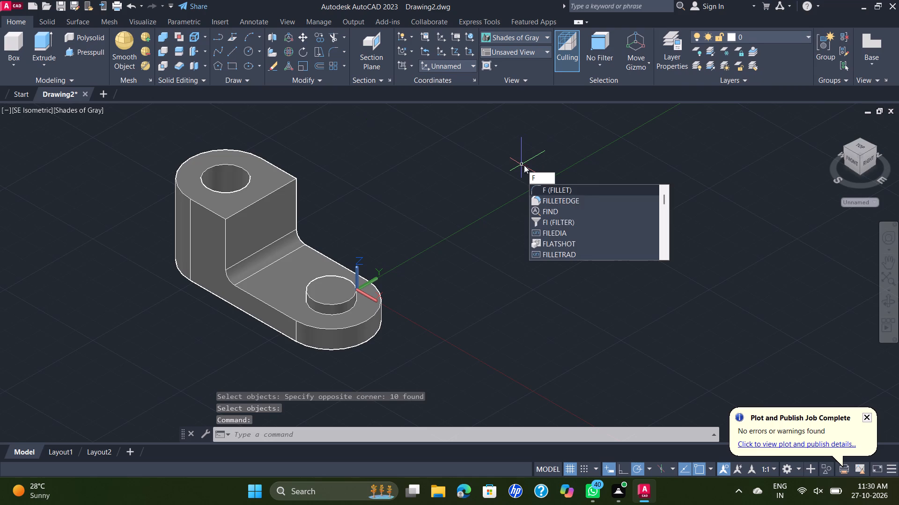
click(583, 197)
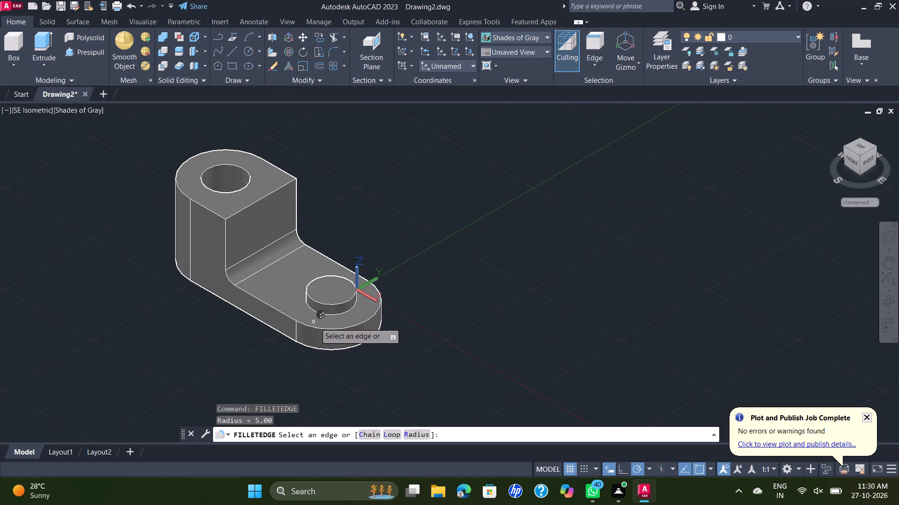
click(345, 314)
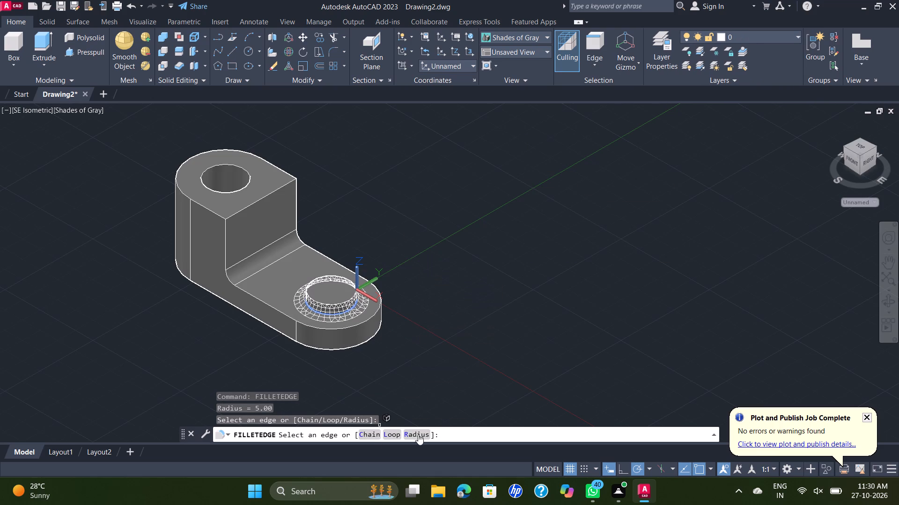
click(420, 433)
key(2)
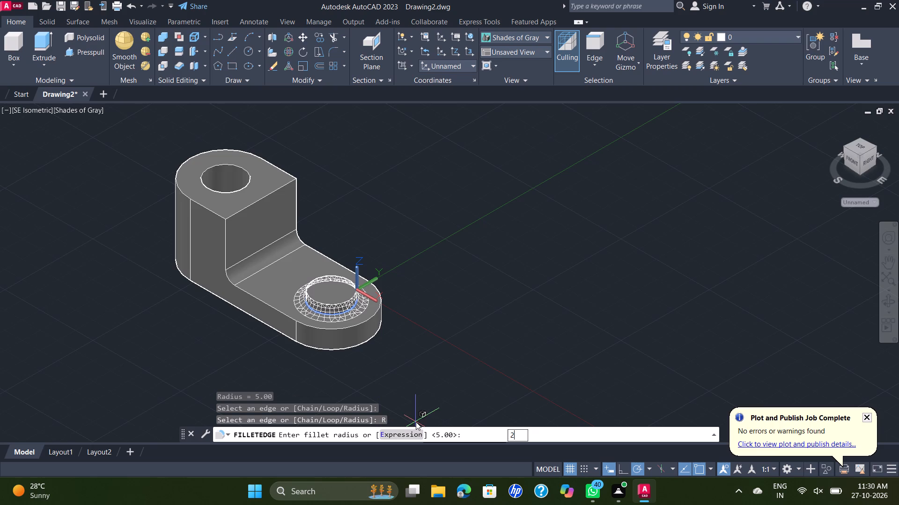
key(Return)
click(460, 315)
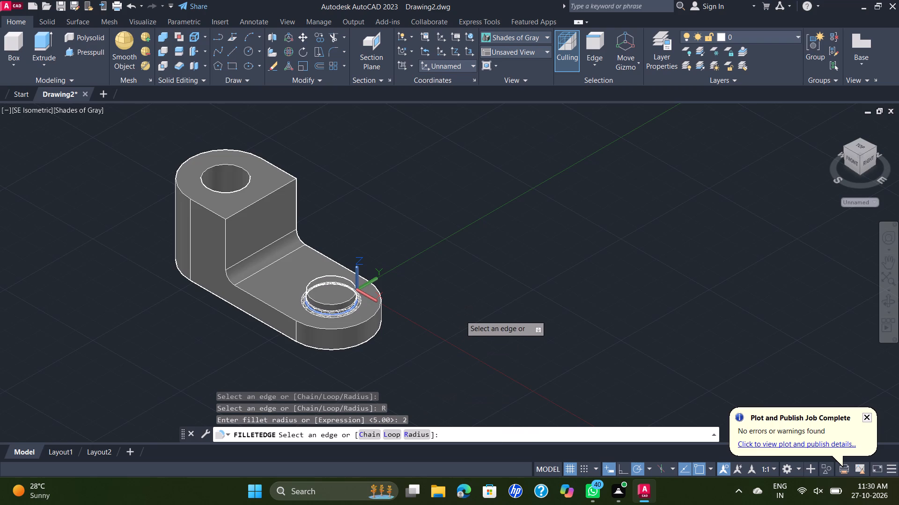
right_click(460, 315)
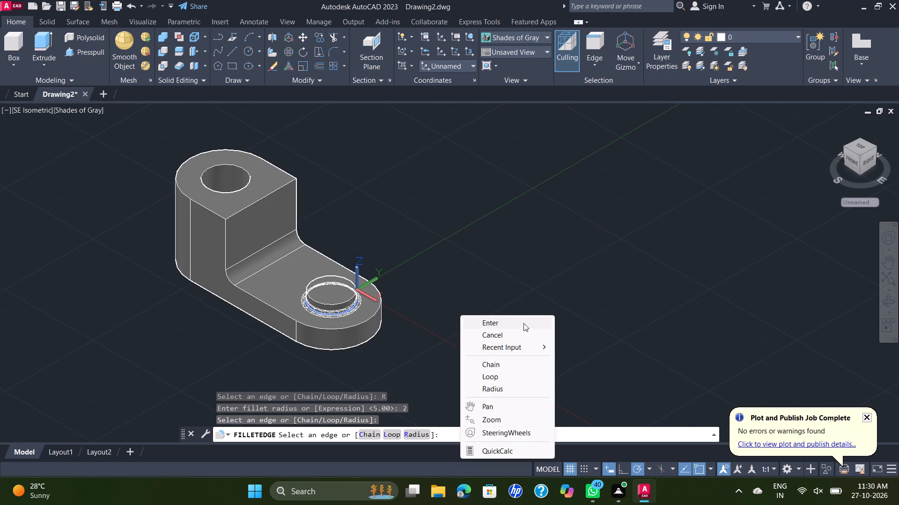
click(523, 323)
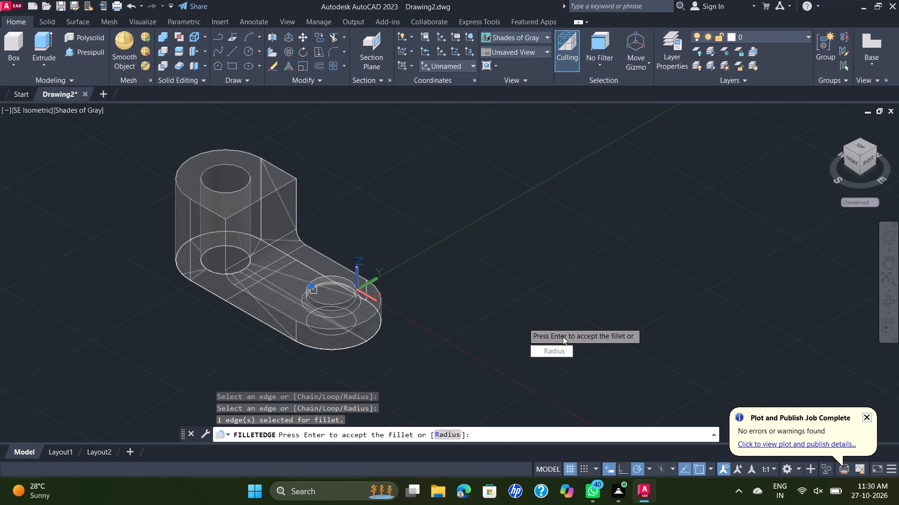
right_click(556, 280)
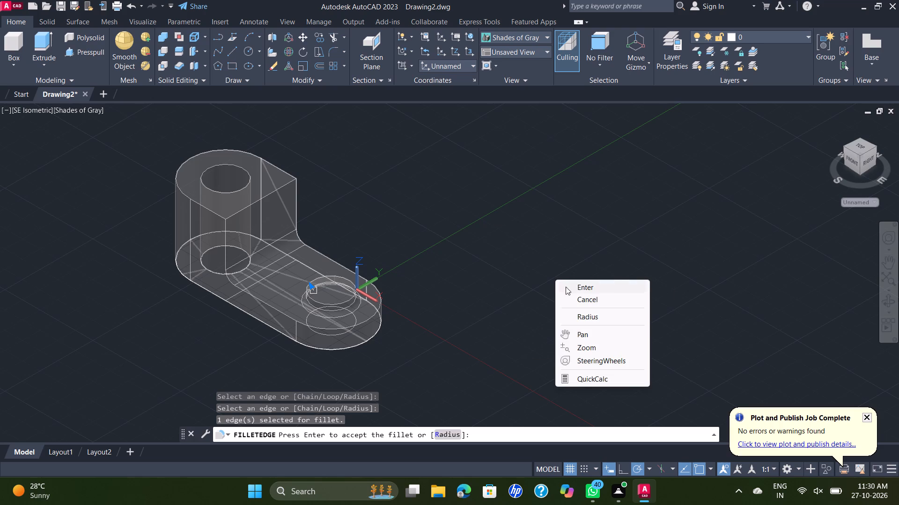
click(574, 289)
scroll(355, 309, up, 4)
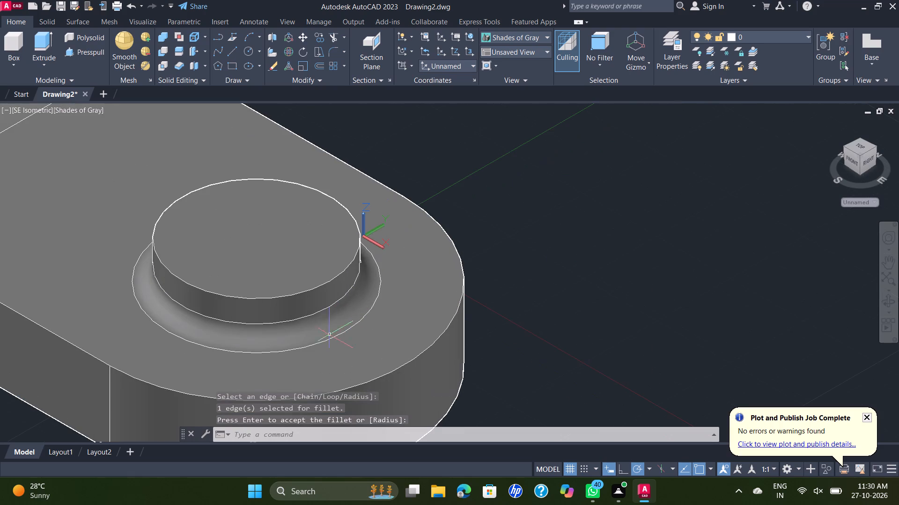
scroll(284, 346, down, 1)
scroll(320, 310, down, 1)
middle_drag(320, 310, 440, 301)
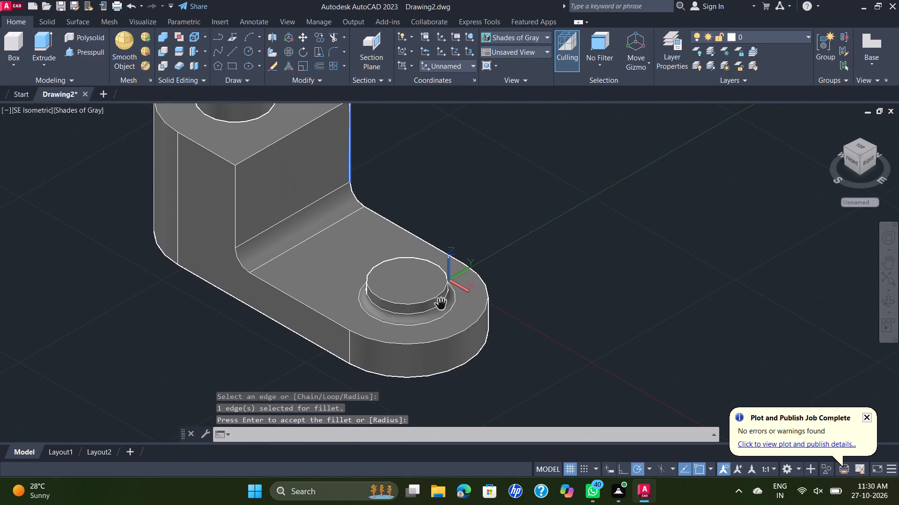
Draw a 16 mm diameter circle centred on the top face of the raised disc on the lower section.
scroll(438, 280, up, 1)
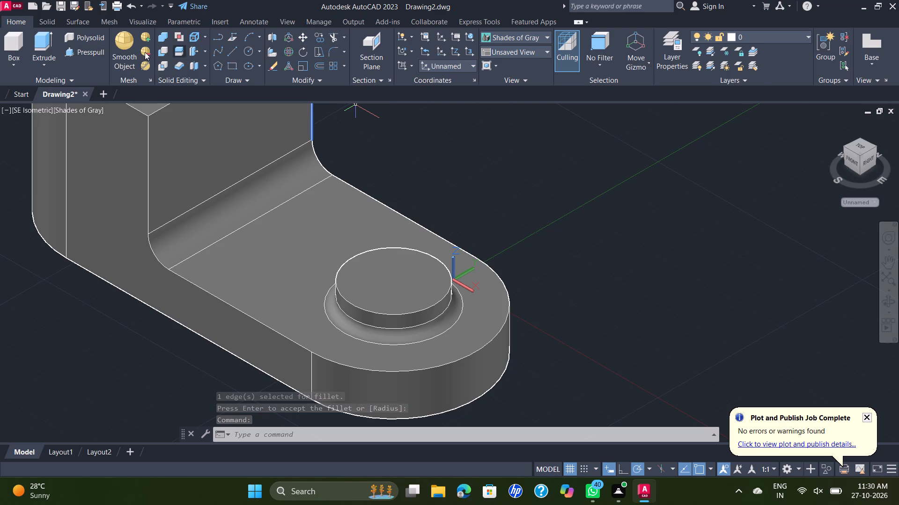
key(c)
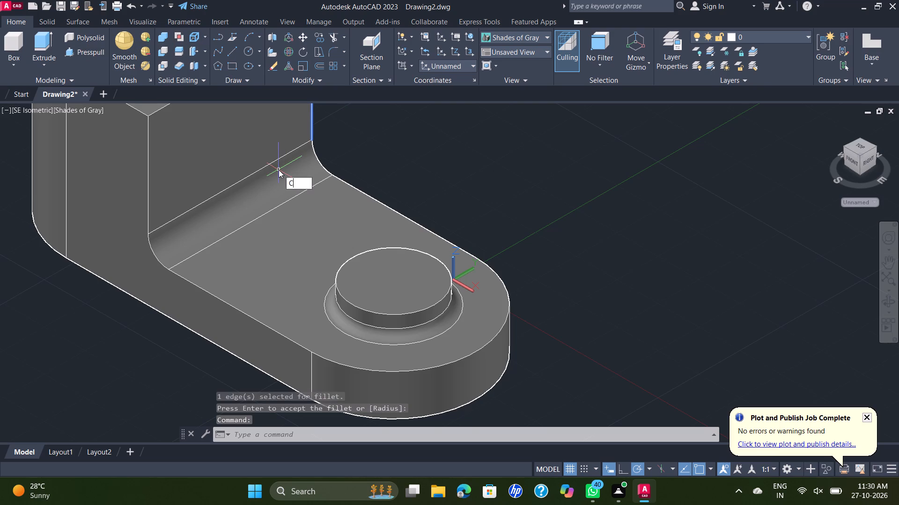
key(Return)
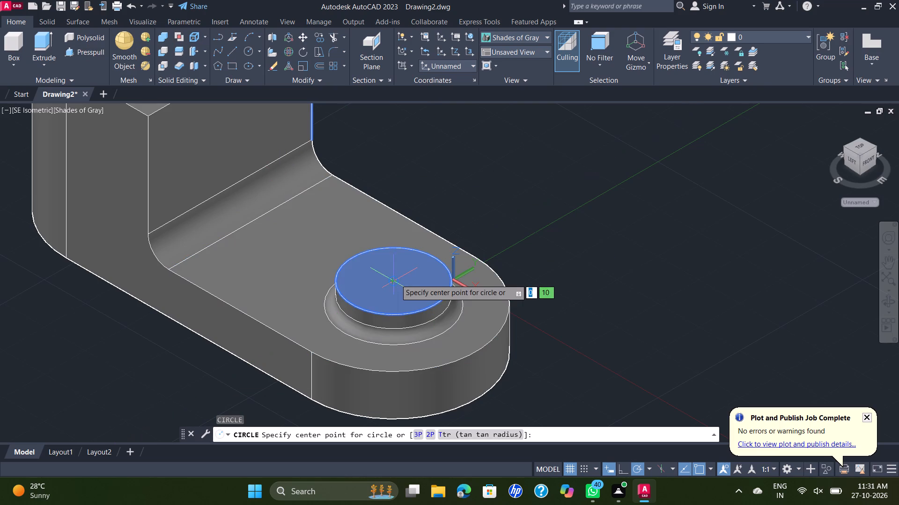
click(396, 279)
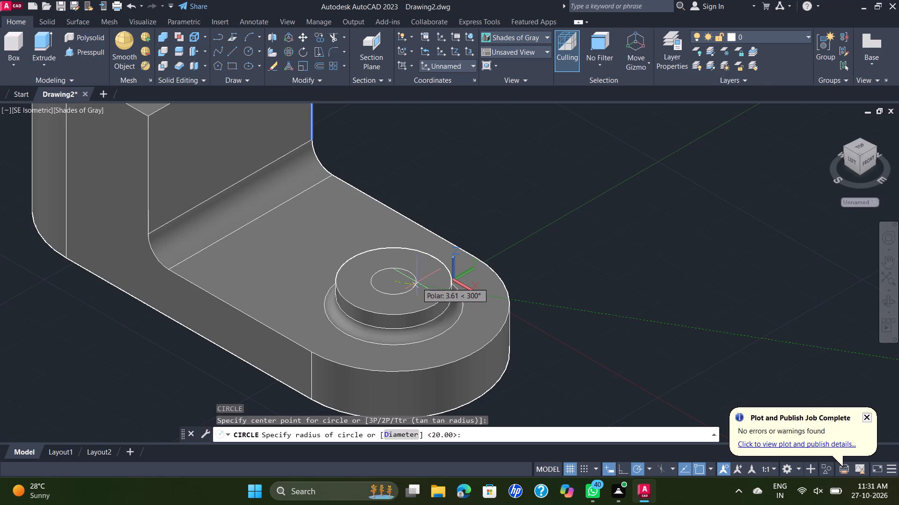
key(d)
key(Return)
text(16)
key(Return)
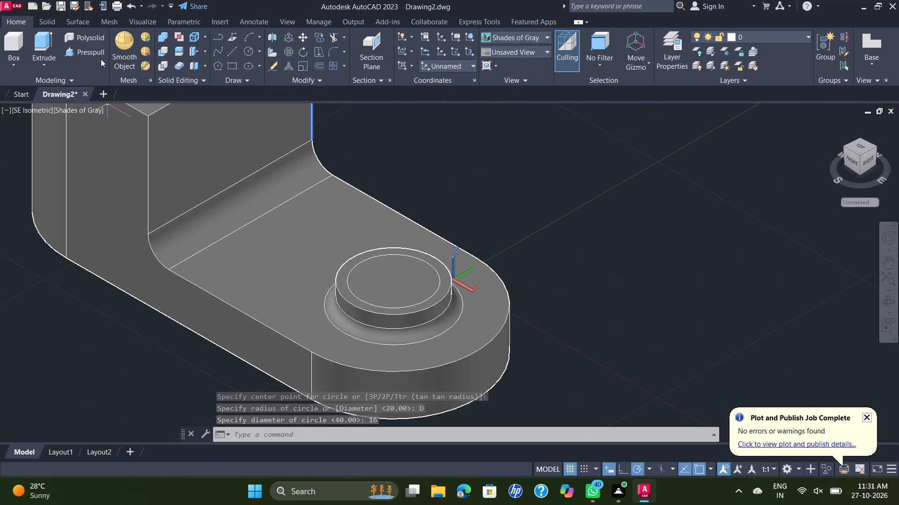
Presspull the 16 mm circle about 45 mm downward through the lower section to cut a hole through the boss.
click(89, 51)
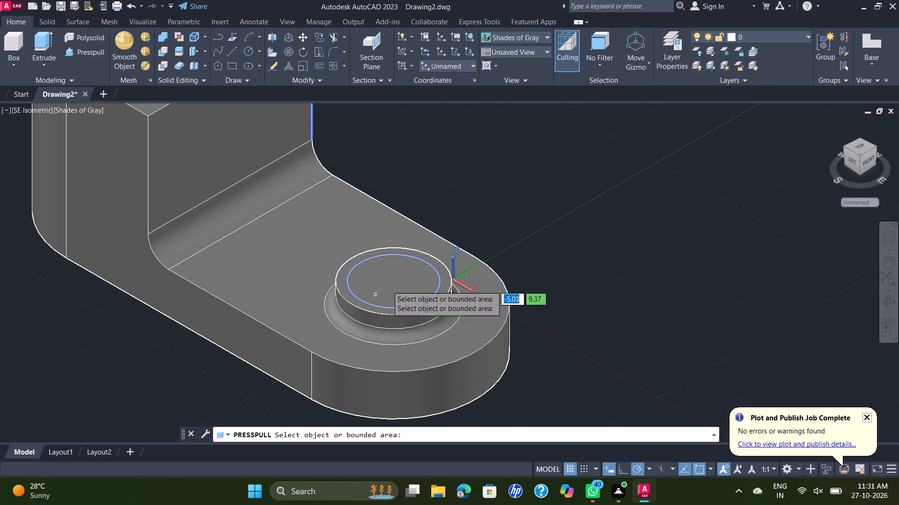
click(390, 293)
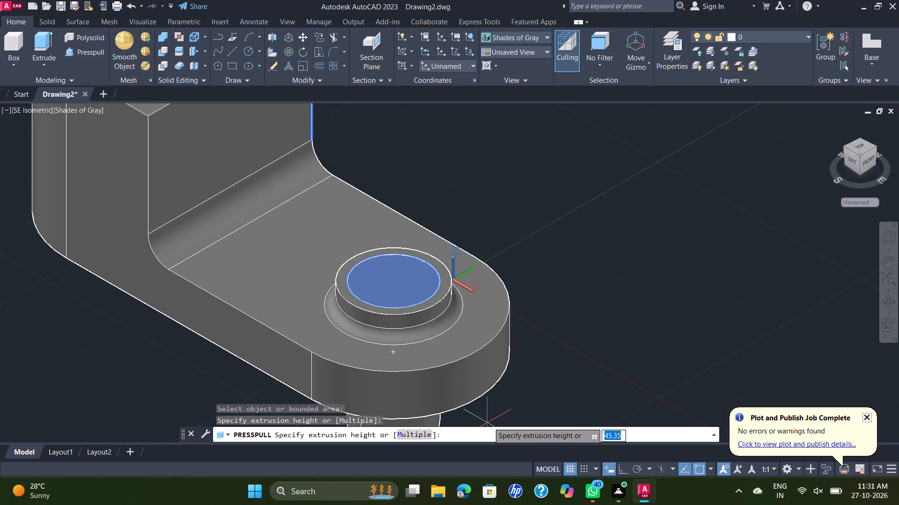
click(491, 418)
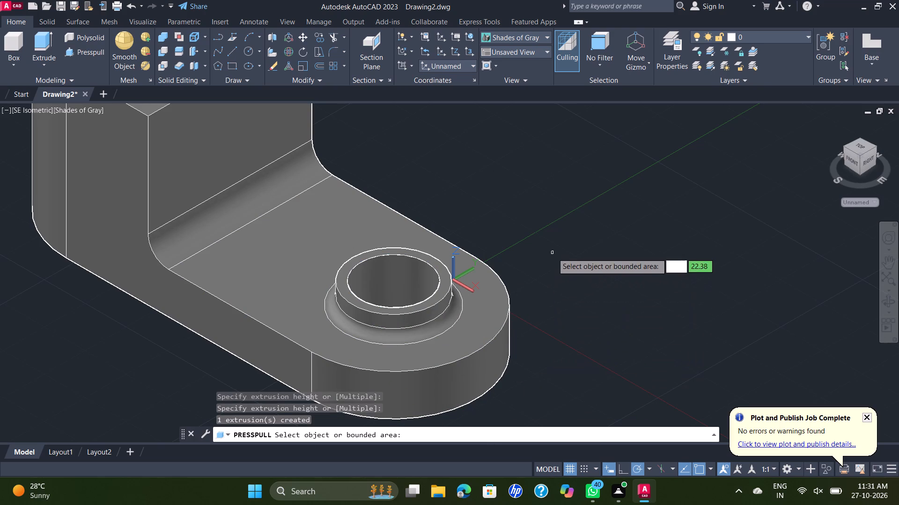
key(Escape)
Move the bracket solid away from the construction outlines beneath it, roughly along the Y axis into clear space.
scroll(553, 252, down, 1)
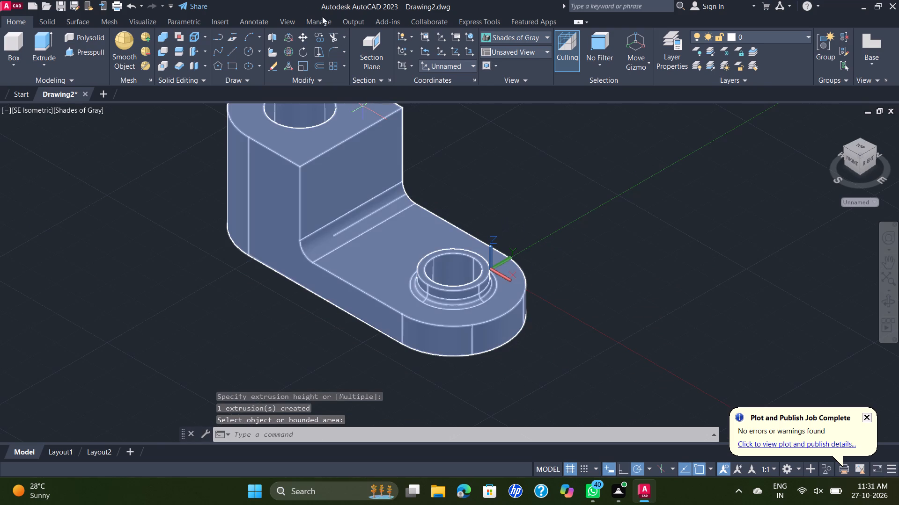
scroll(340, 13, down, 1)
middle_drag(499, 137, 514, 176)
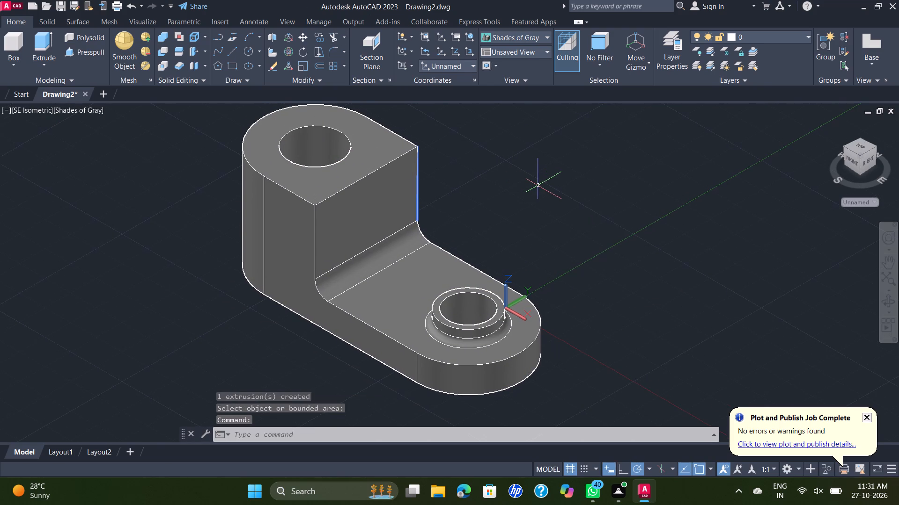
shift+middle_drag(543, 189, 528, 199)
shift+scroll(550, 226, down, 1)
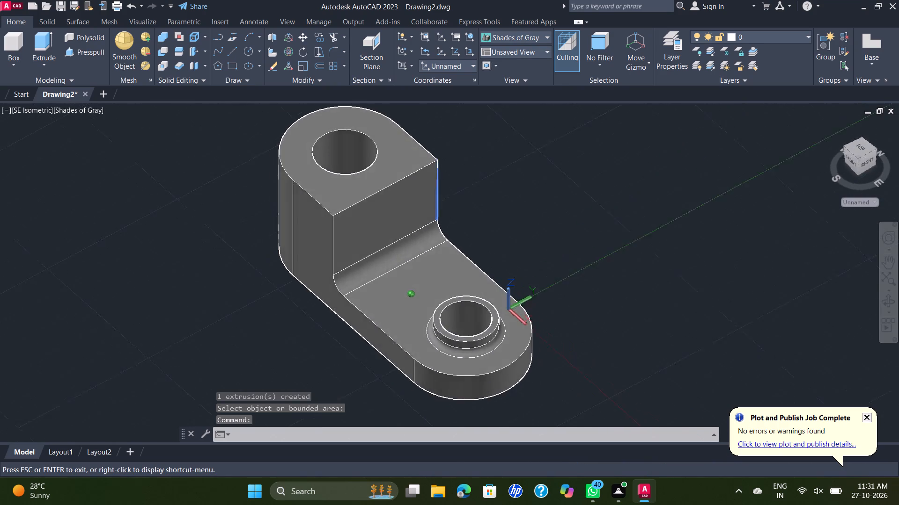
shift+middle_drag(528, 199, 567, 167)
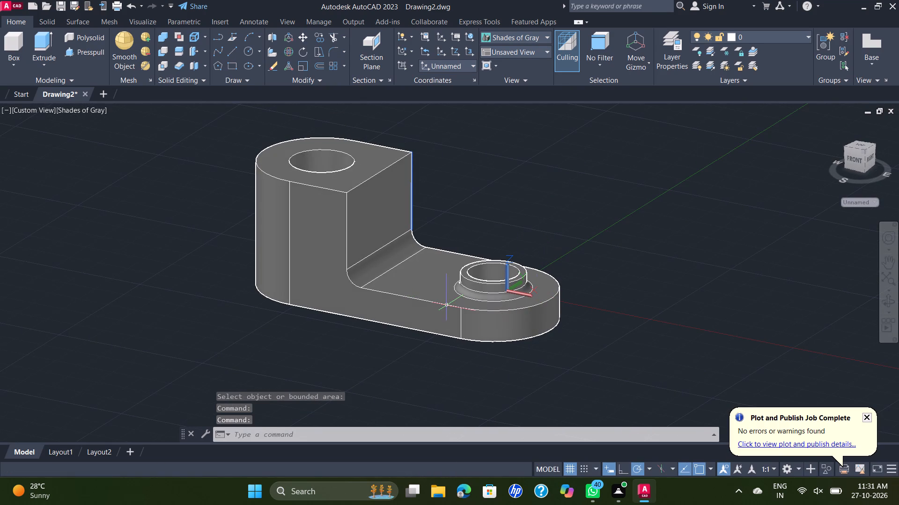
click(427, 290)
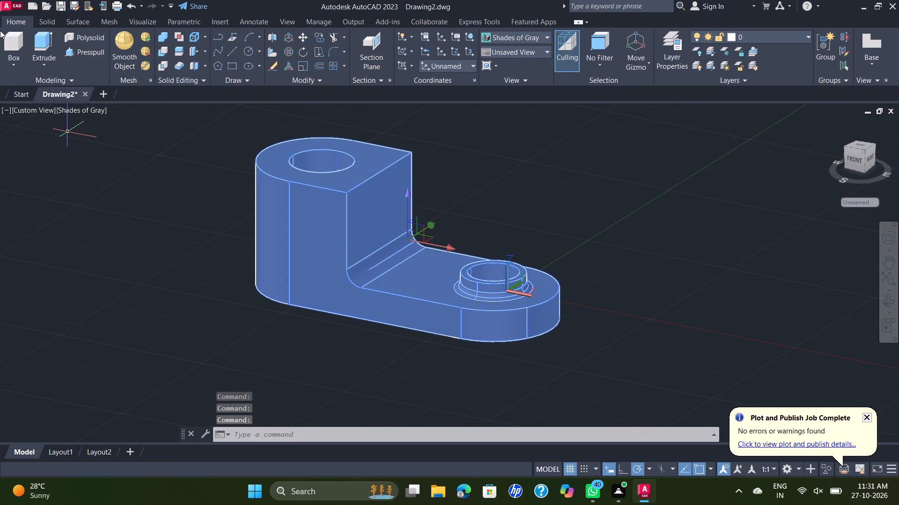
click(305, 31)
click(355, 245)
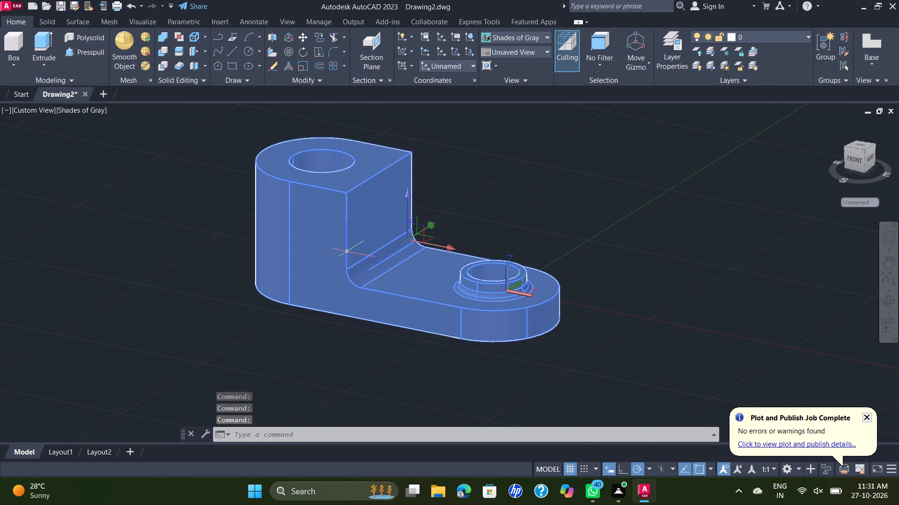
key(m)
key(Return)
click(320, 237)
scroll(518, 200, down, 2)
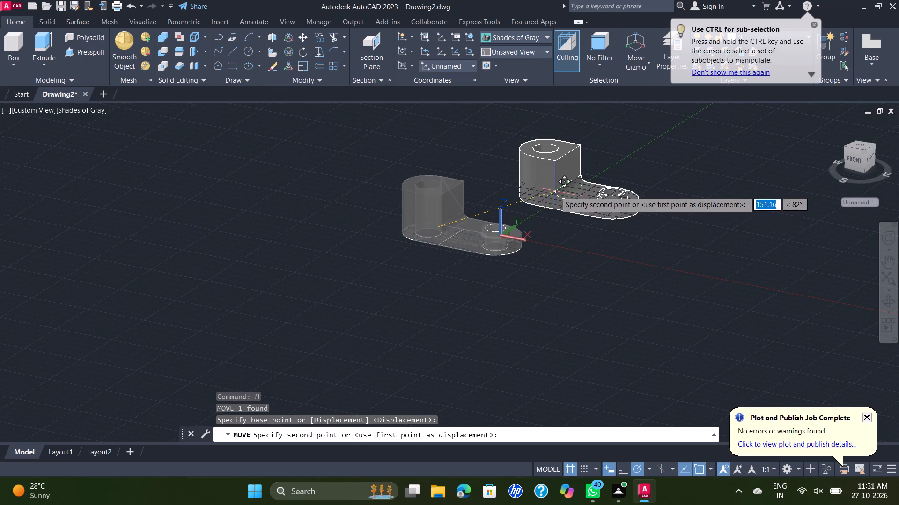
click(575, 182)
Delete the construction outlines and circles left behind at the bracket's former position.
click(526, 218)
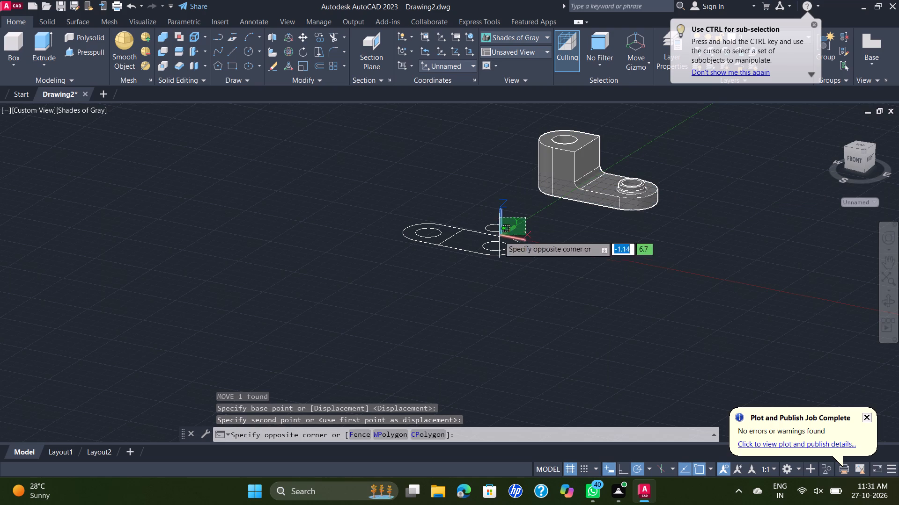
click(378, 264)
key(Delete)
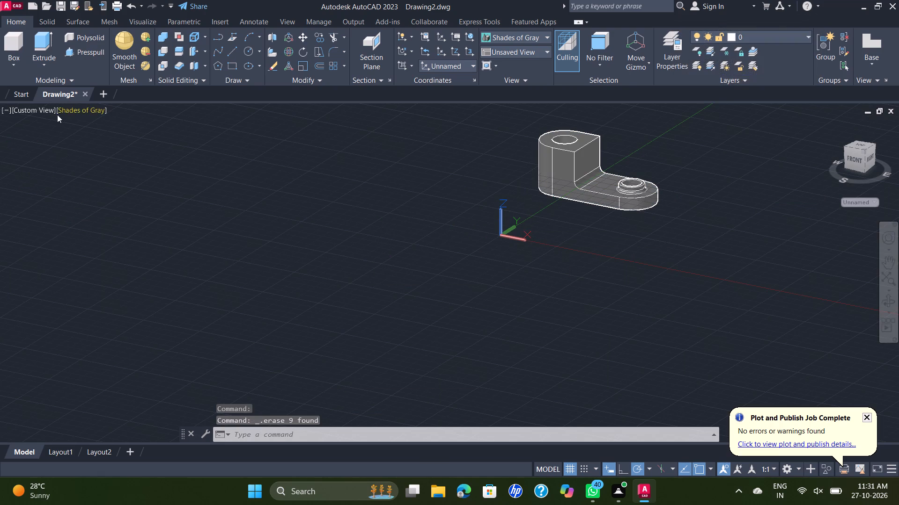
Set the model view to SE Isometric with the whole bracket framed.
click(40, 116)
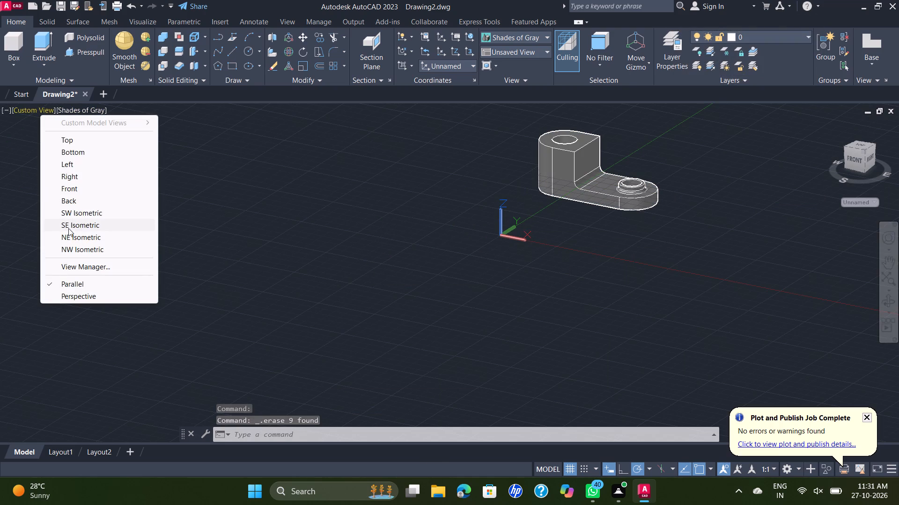
click(80, 208)
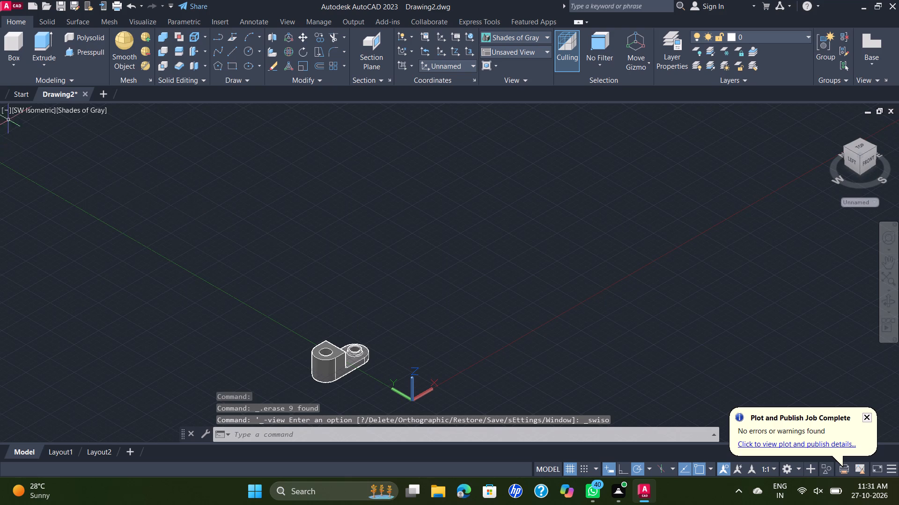
click(40, 113)
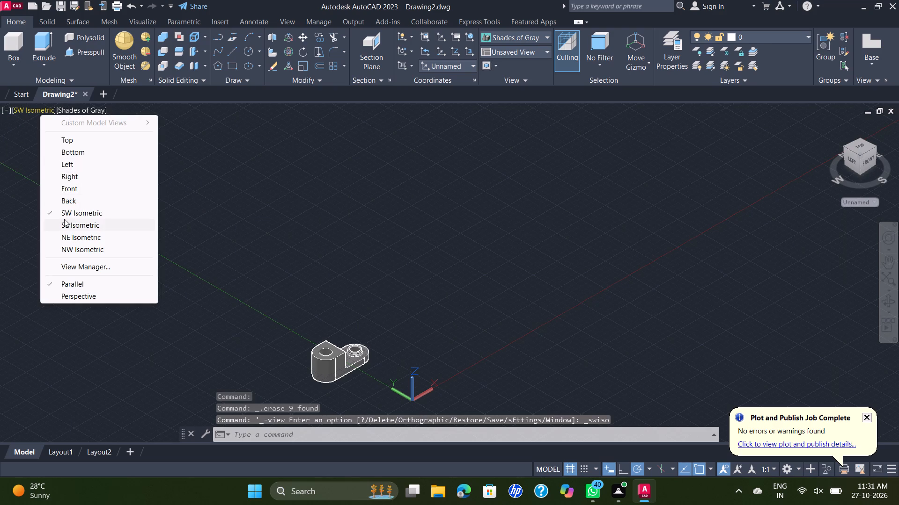
click(71, 224)
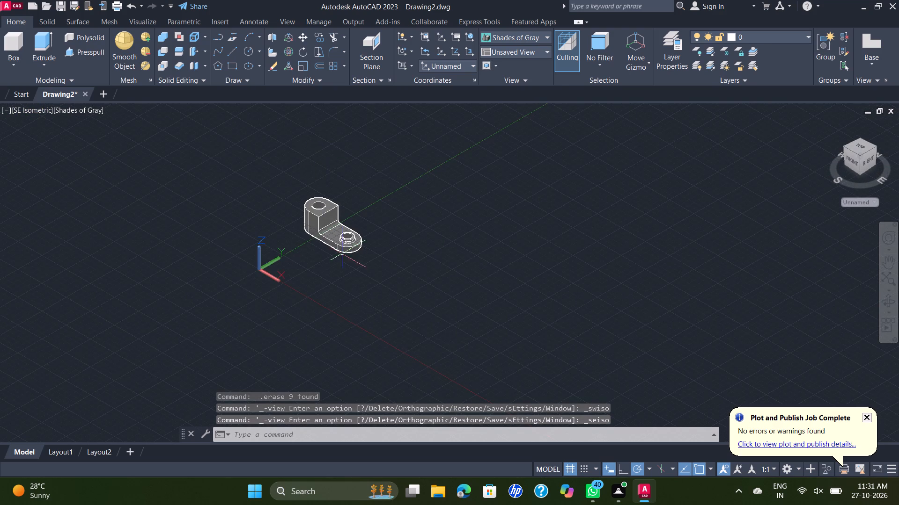
scroll(342, 254, up, 3)
scroll(331, 206, up, 2)
middle_drag(331, 206, 354, 248)
scroll(367, 235, down, 1)
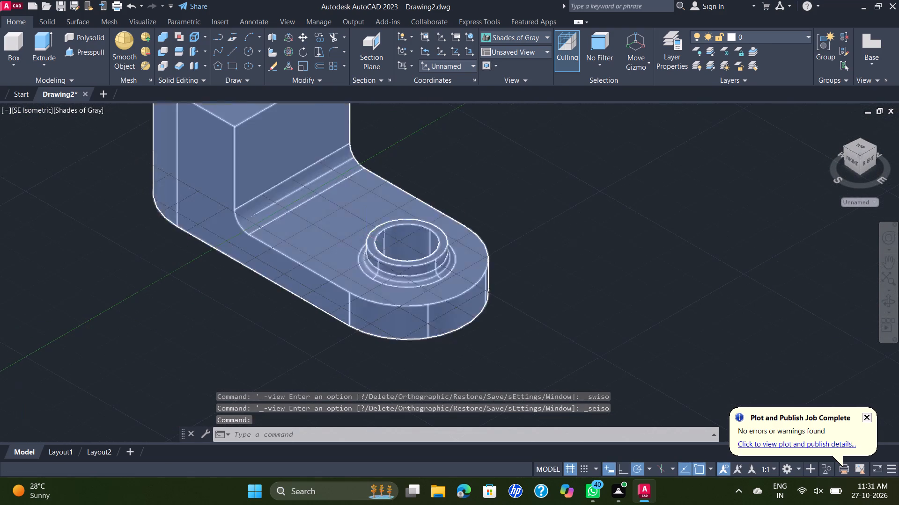
middle_drag(367, 233, 385, 269)
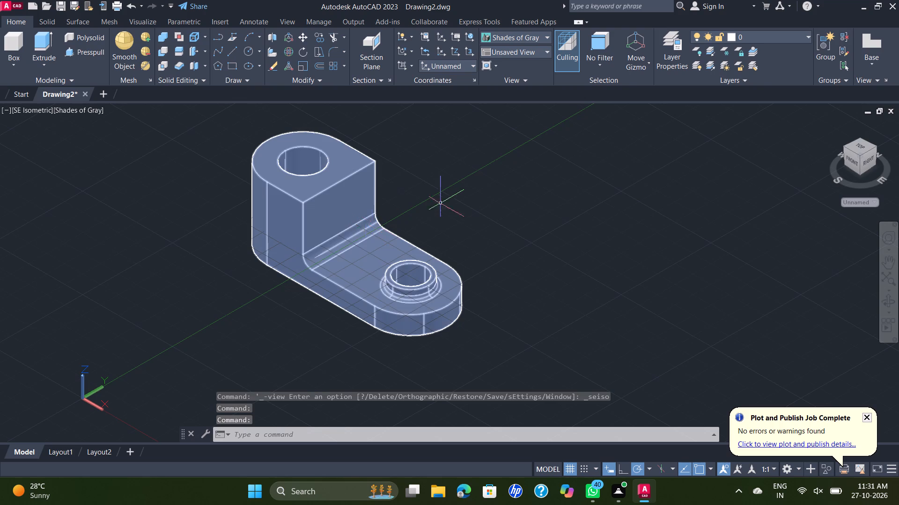
scroll(441, 194, up, 1)
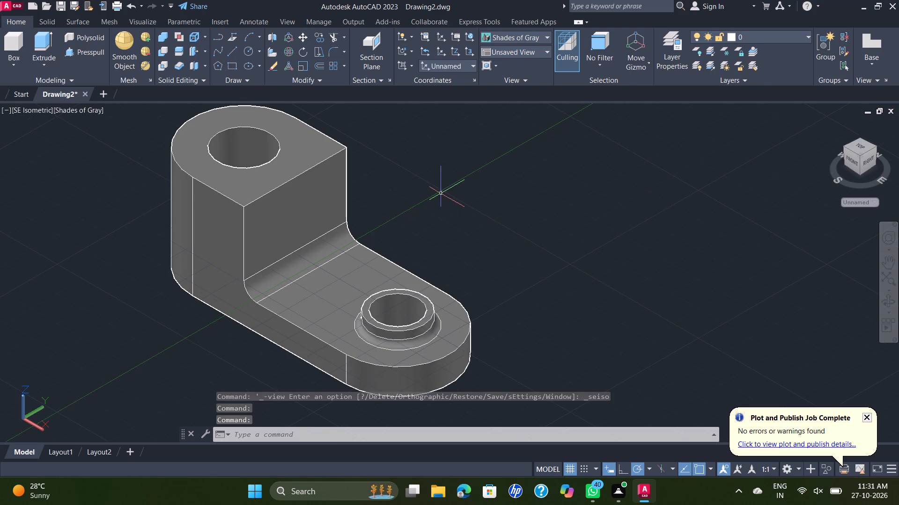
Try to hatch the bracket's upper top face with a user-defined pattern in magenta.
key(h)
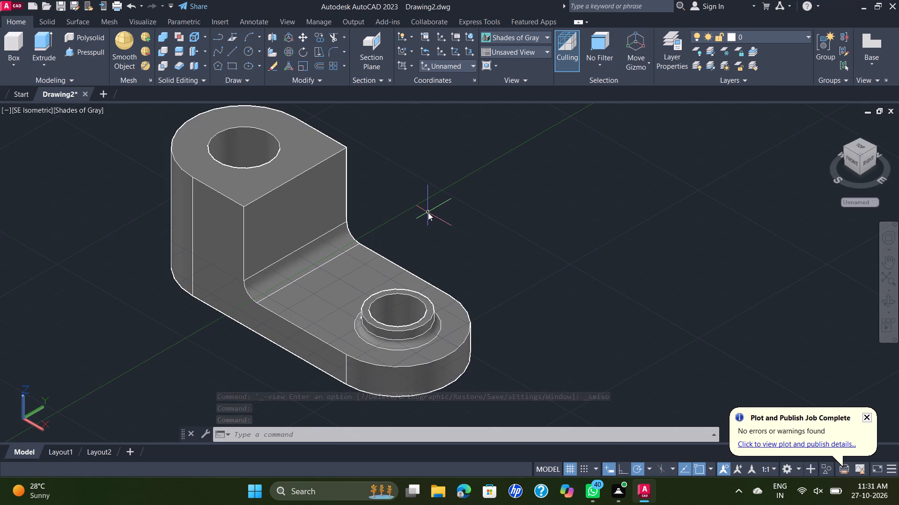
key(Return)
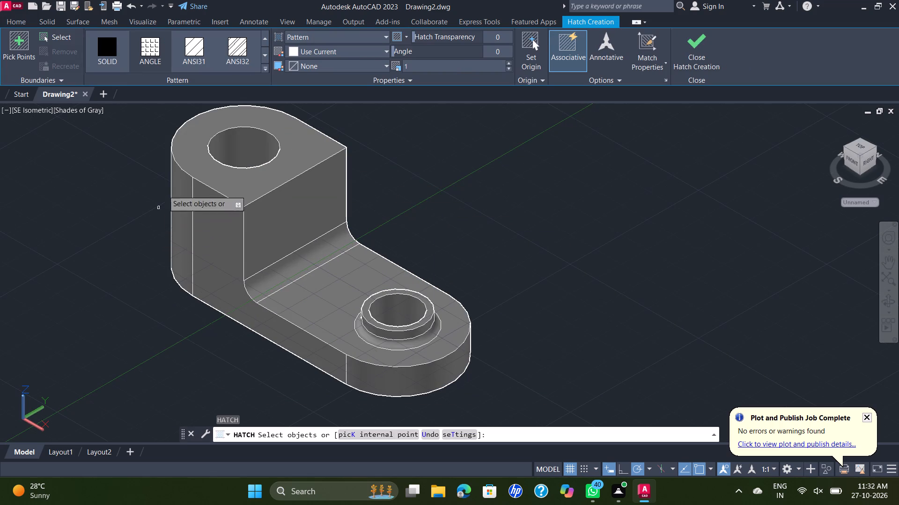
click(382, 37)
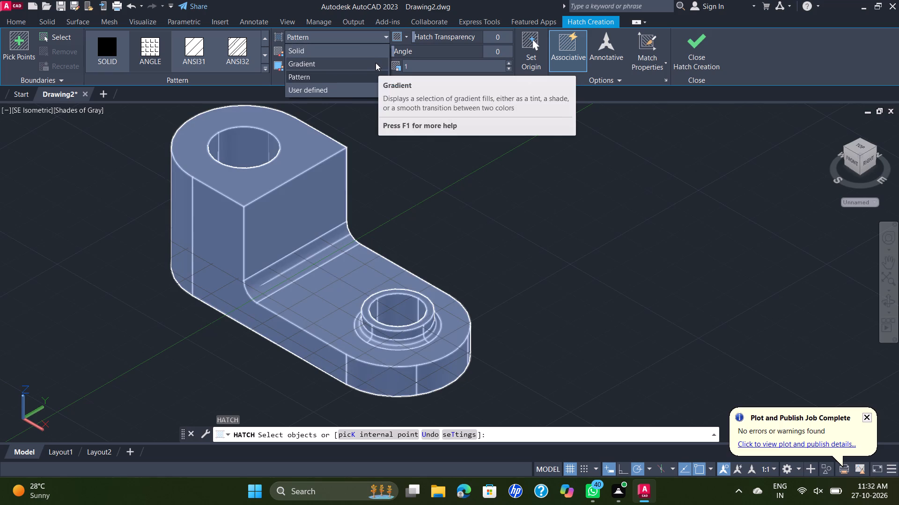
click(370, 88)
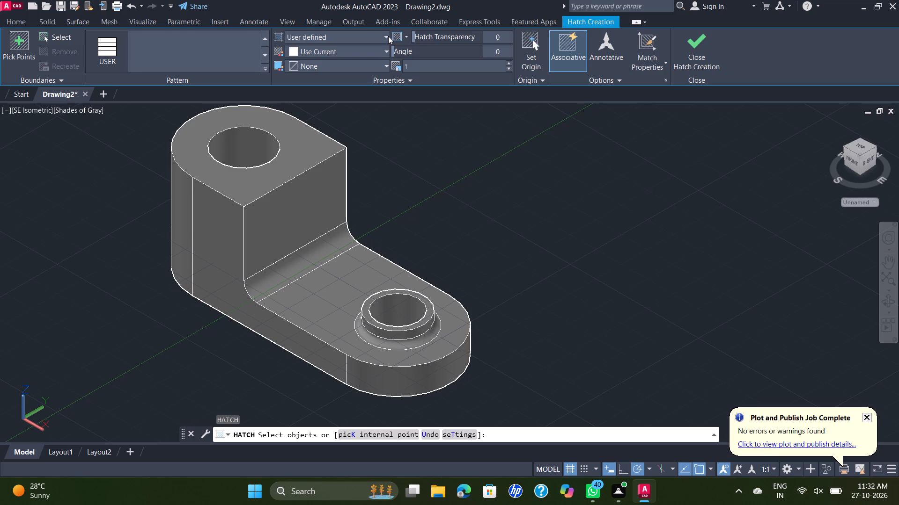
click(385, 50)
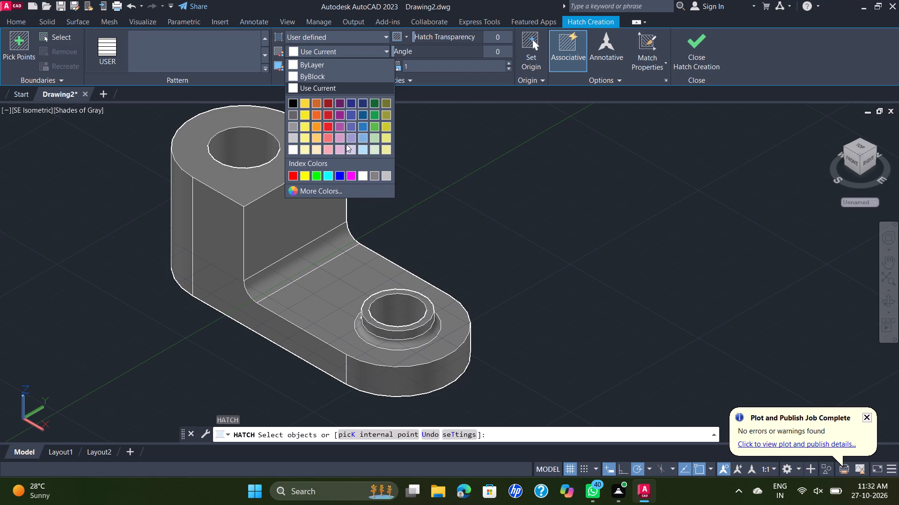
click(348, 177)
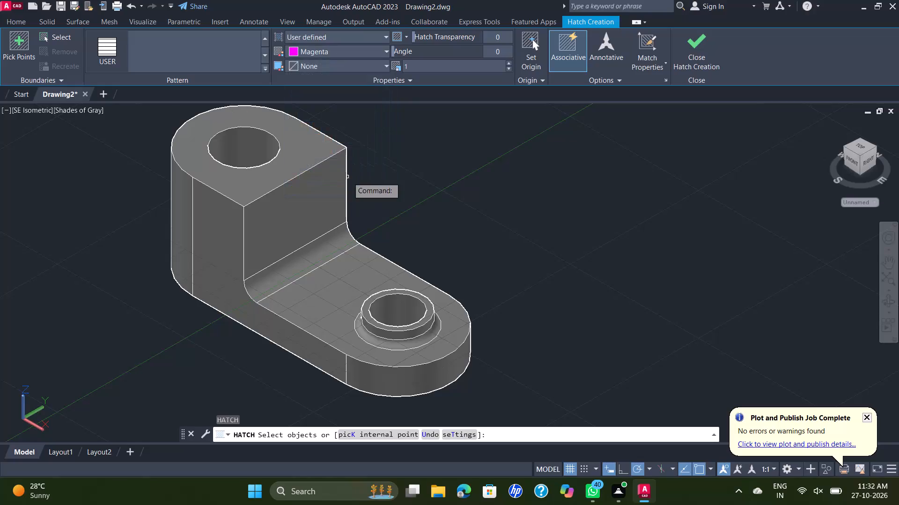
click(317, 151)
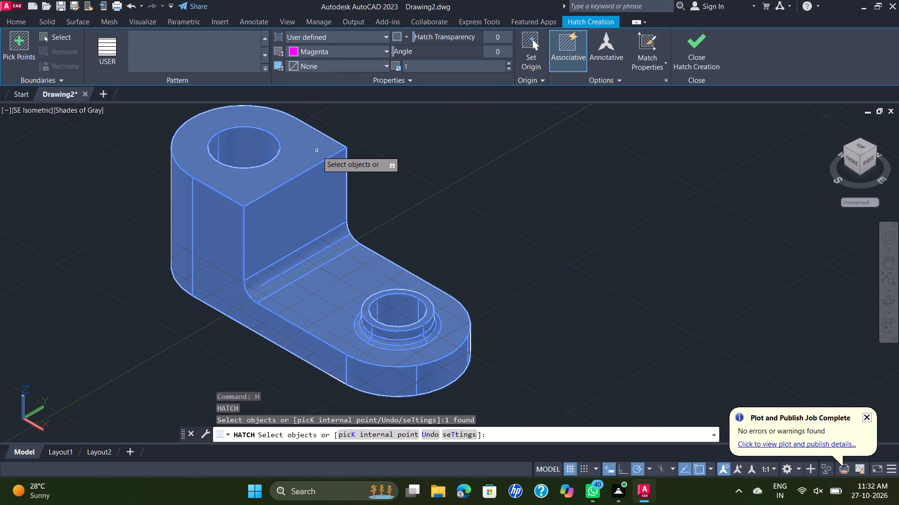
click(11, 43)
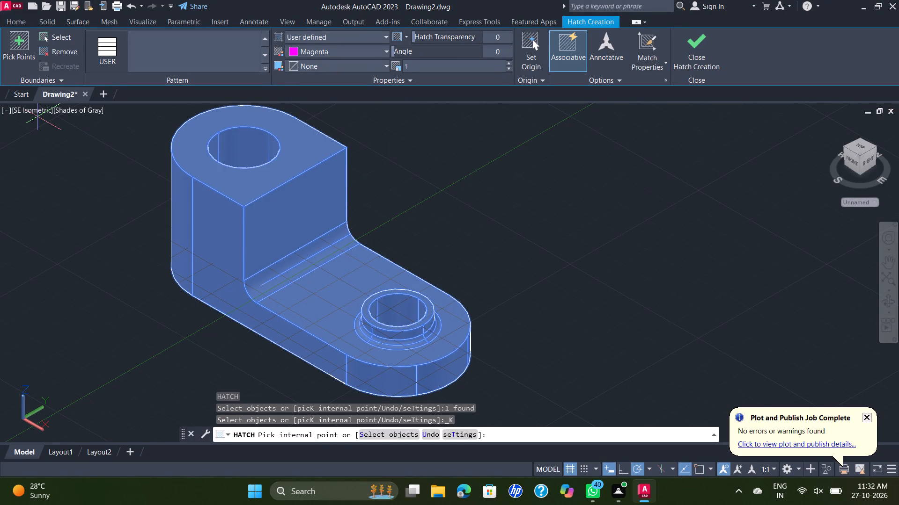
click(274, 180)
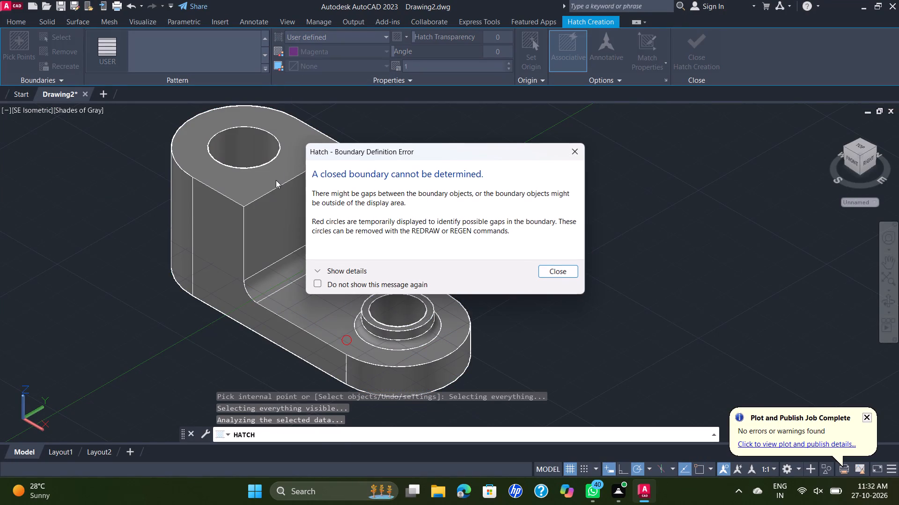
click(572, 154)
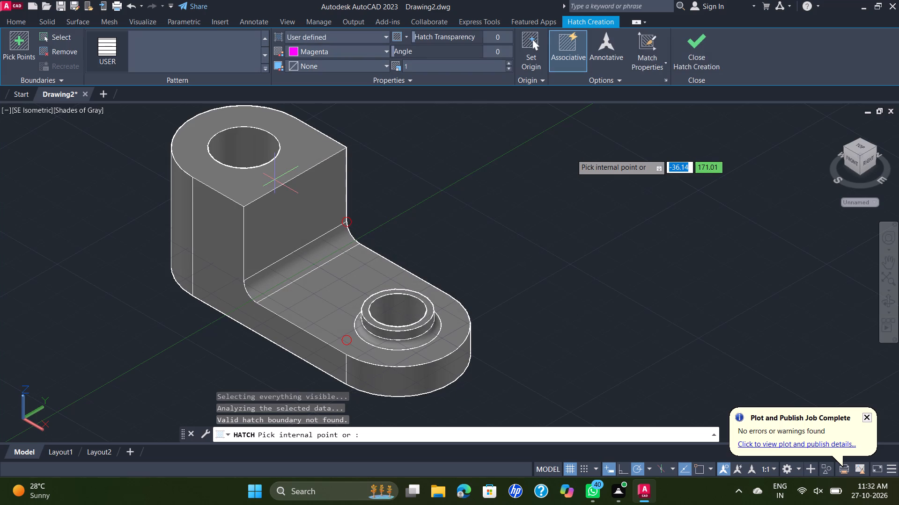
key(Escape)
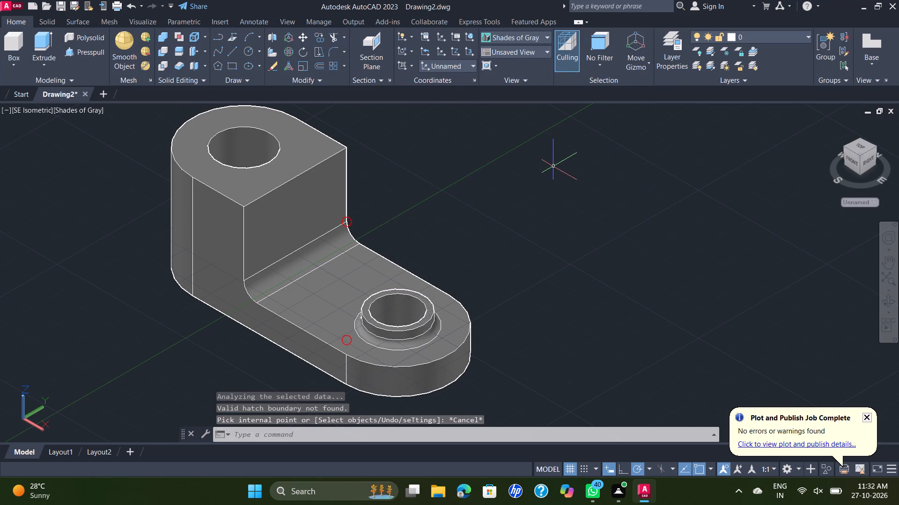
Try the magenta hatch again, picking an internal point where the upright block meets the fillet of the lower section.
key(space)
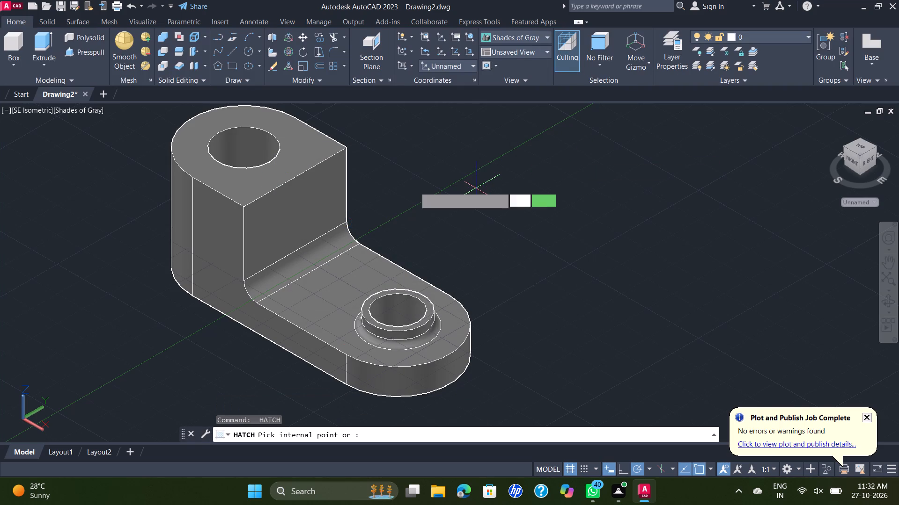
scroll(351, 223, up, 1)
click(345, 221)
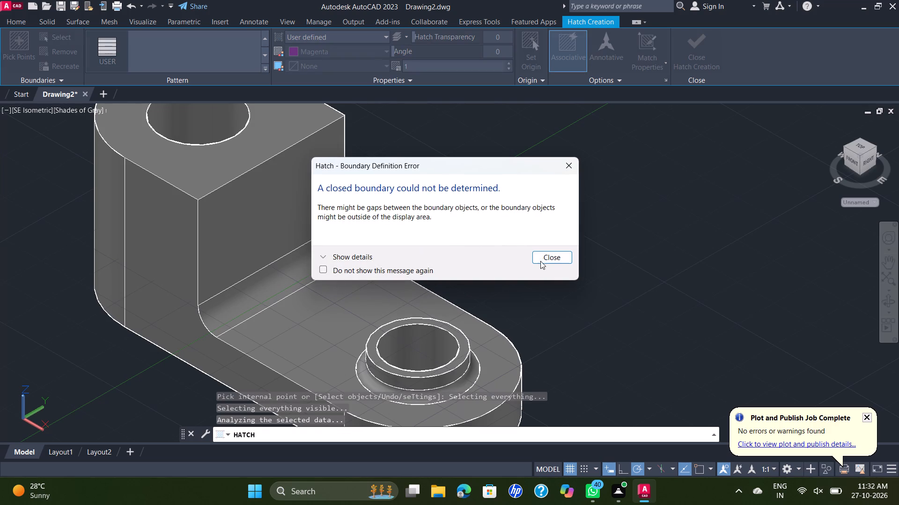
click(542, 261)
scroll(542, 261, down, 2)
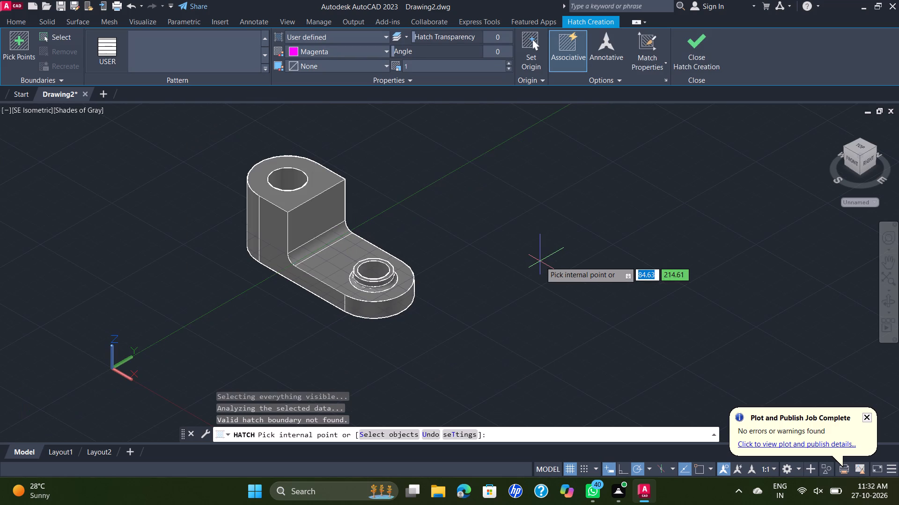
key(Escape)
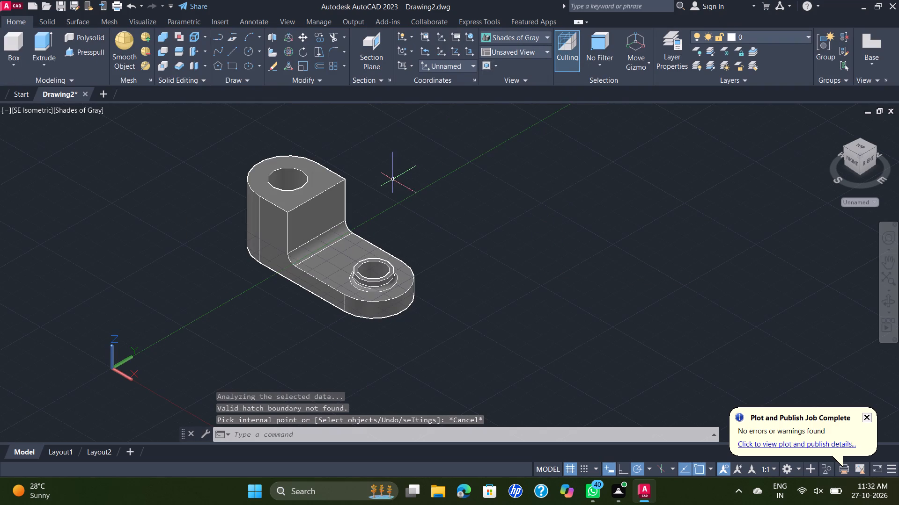
Save the drawing in the Documents folder under the file name D 80.
middle_drag(381, 180, 497, 180)
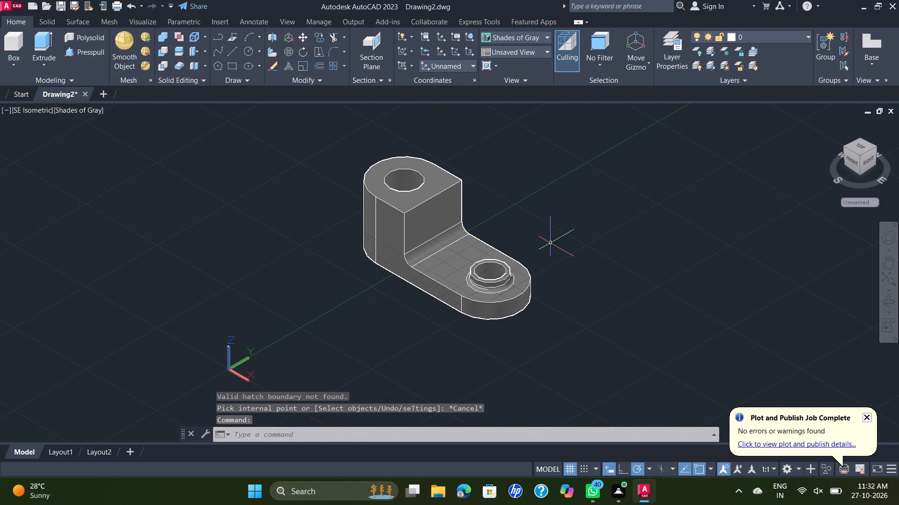
key(ctrl+s)
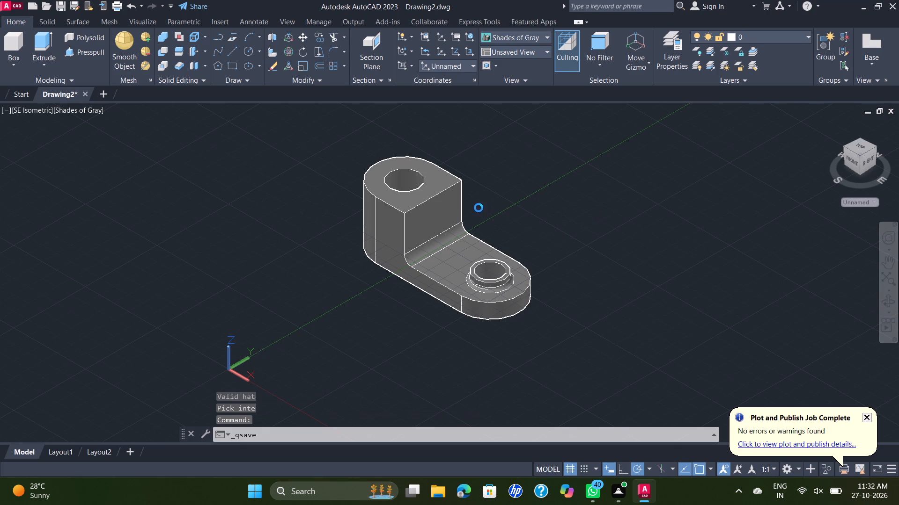
text(D)
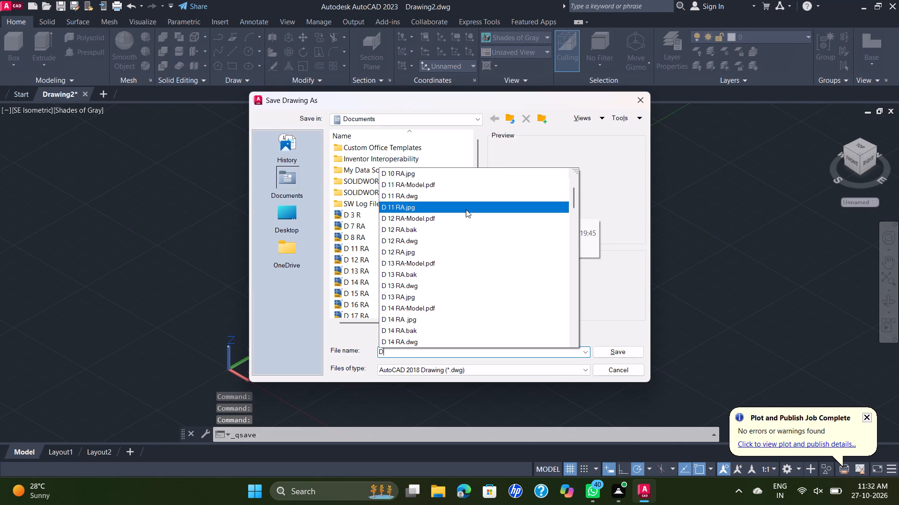
key(space)
text(80)
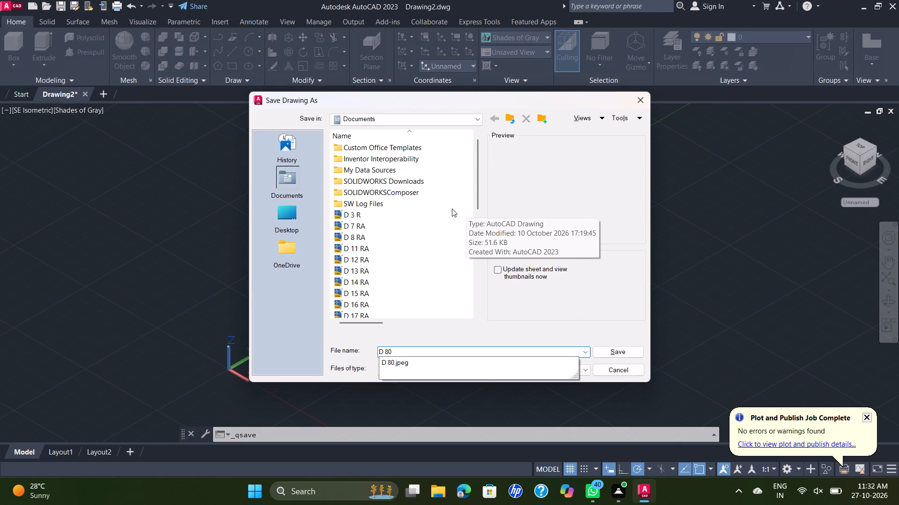
click(623, 355)
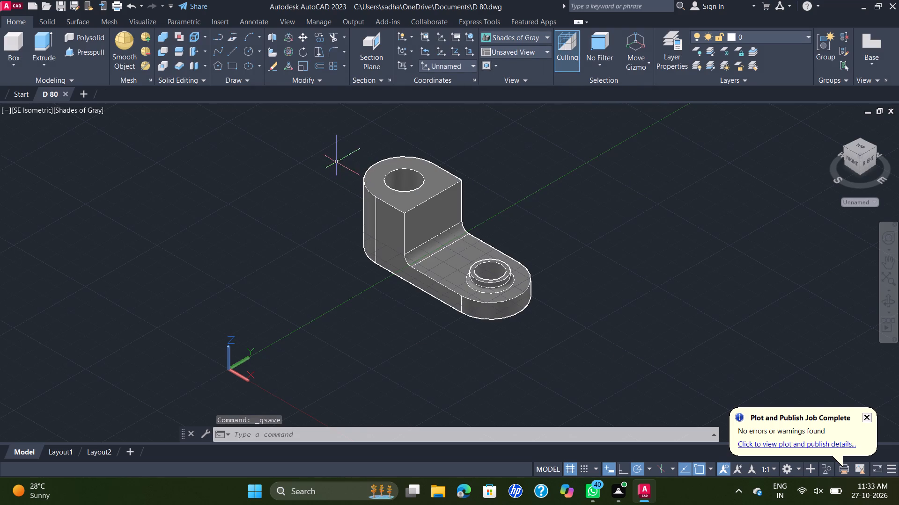
Set up a plot with DWG To PDF.pc3 in landscape orientation, using a window around the whole bracket as the plot area.
text(PLO)
key(t)
key(Return)
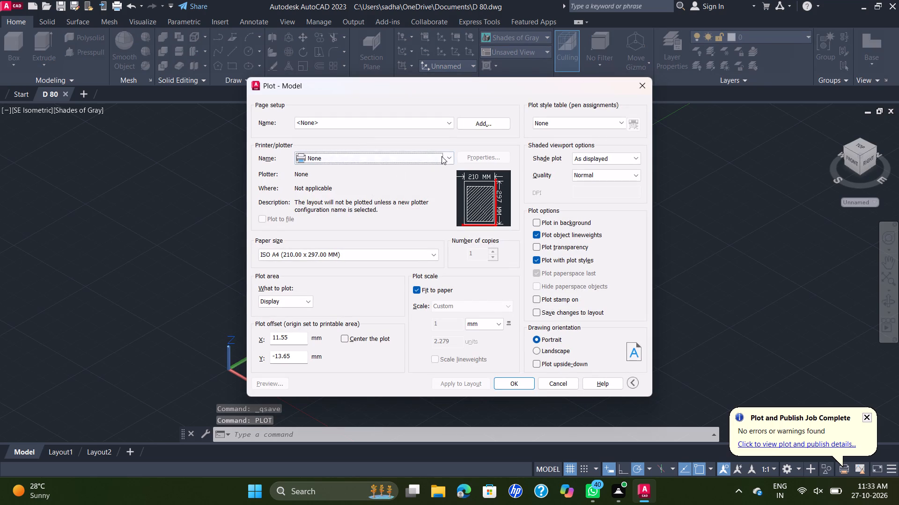
click(454, 159)
click(444, 162)
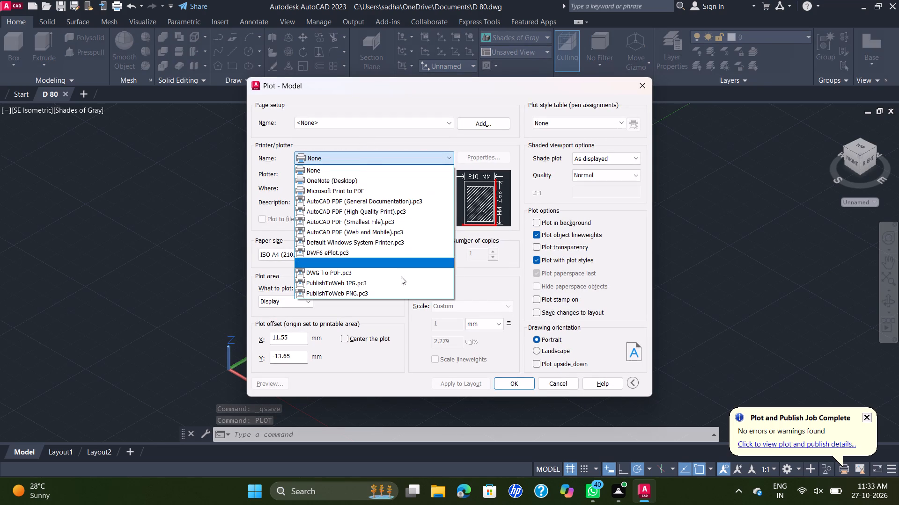
click(402, 272)
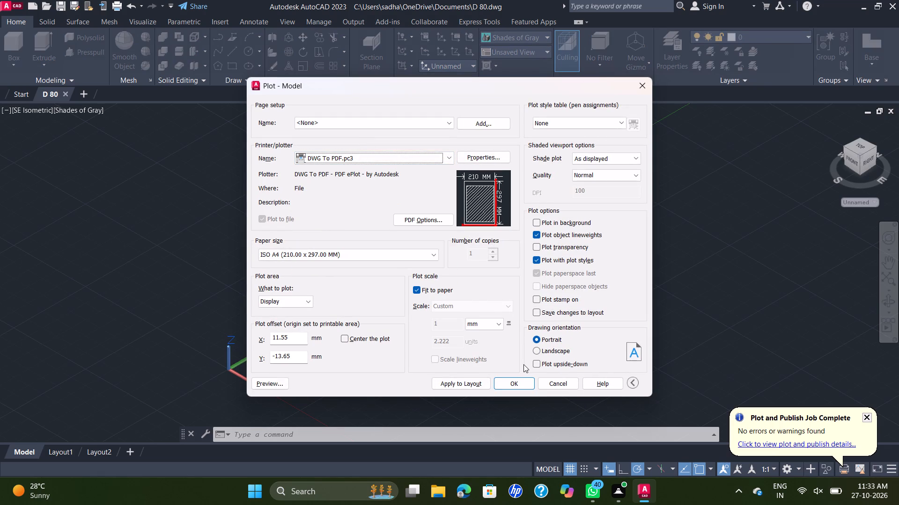
click(536, 351)
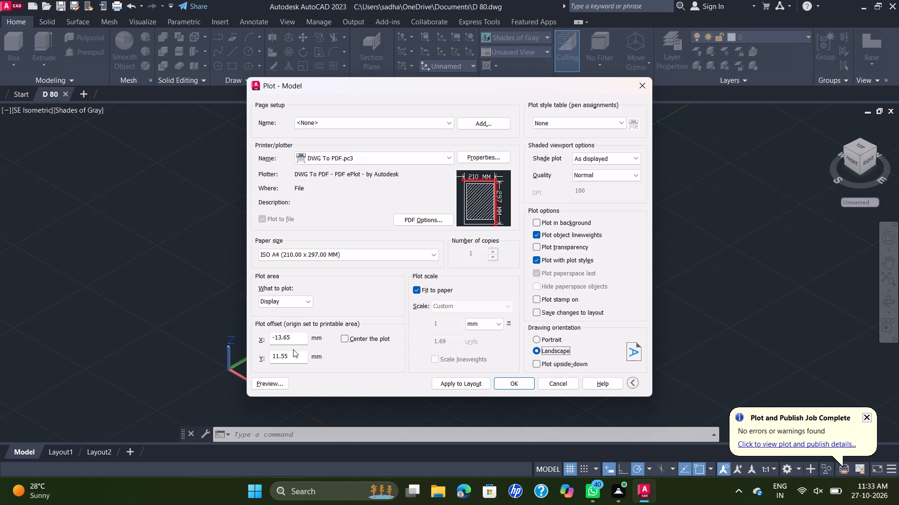
click(308, 304)
click(299, 333)
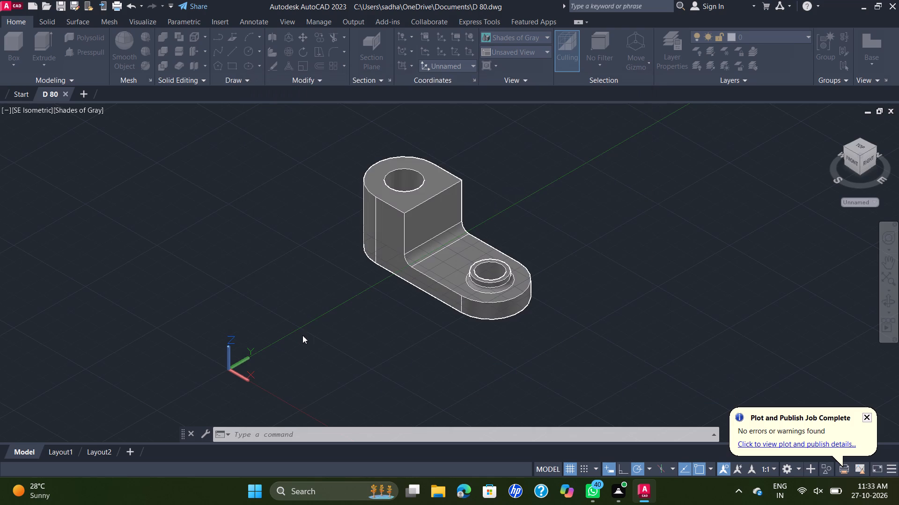
click(316, 111)
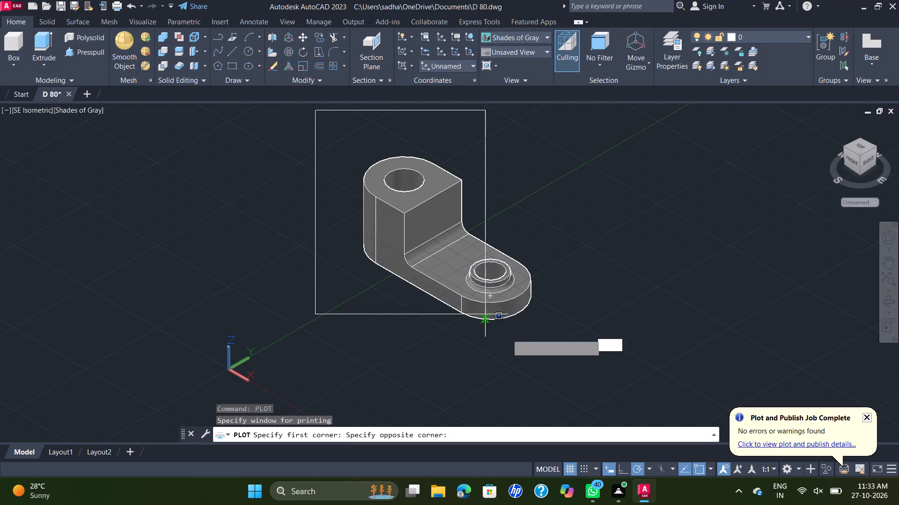
click(594, 348)
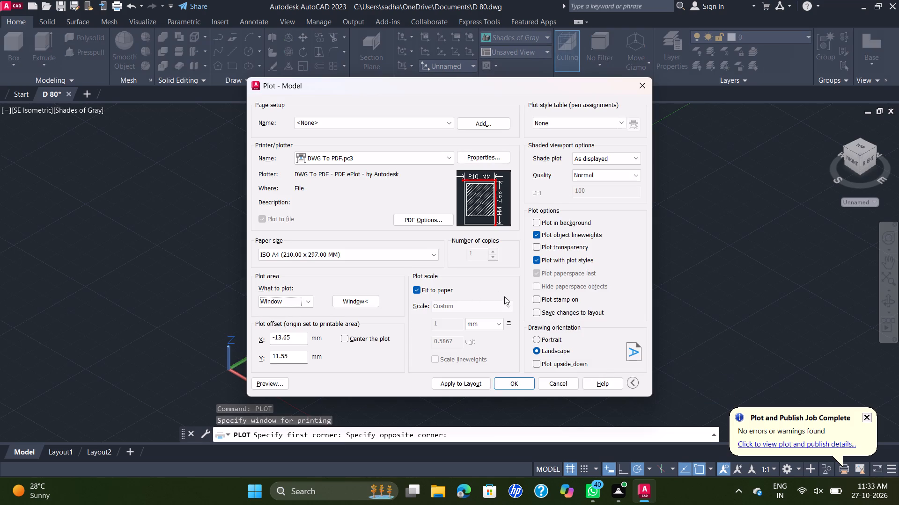
Plot the bracket to D 80-Model.pdf in the Documents folder and close the PDF that opens.
click(515, 383)
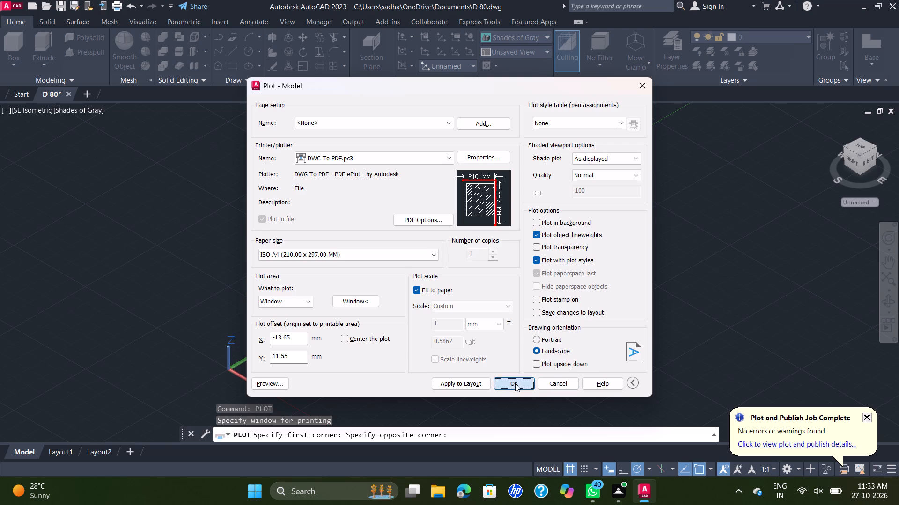
click(622, 350)
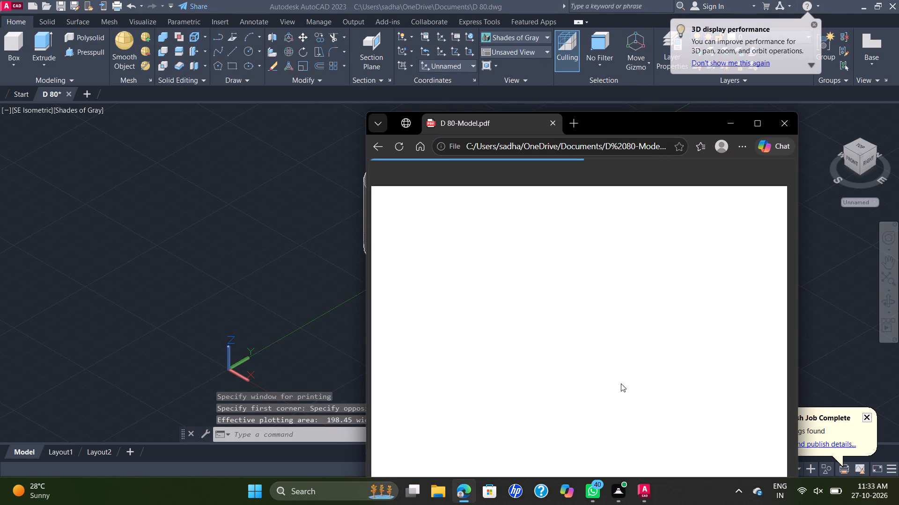
click(780, 115)
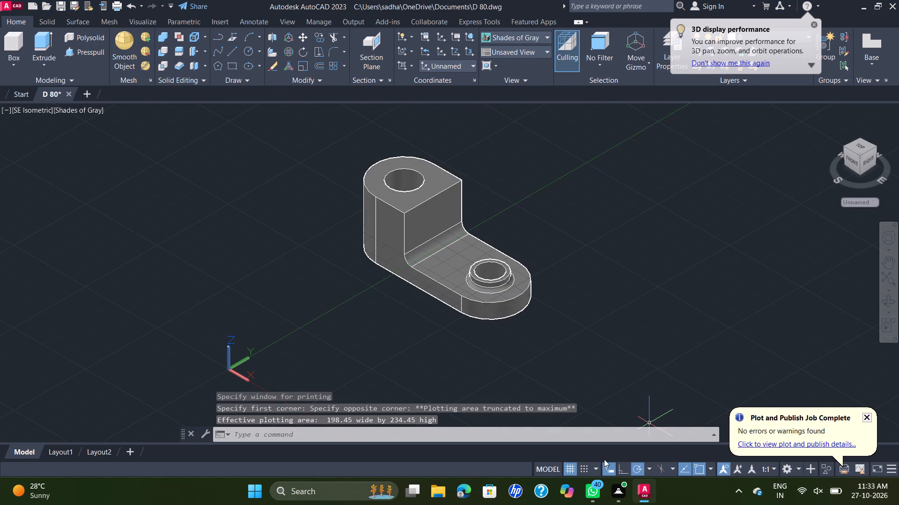